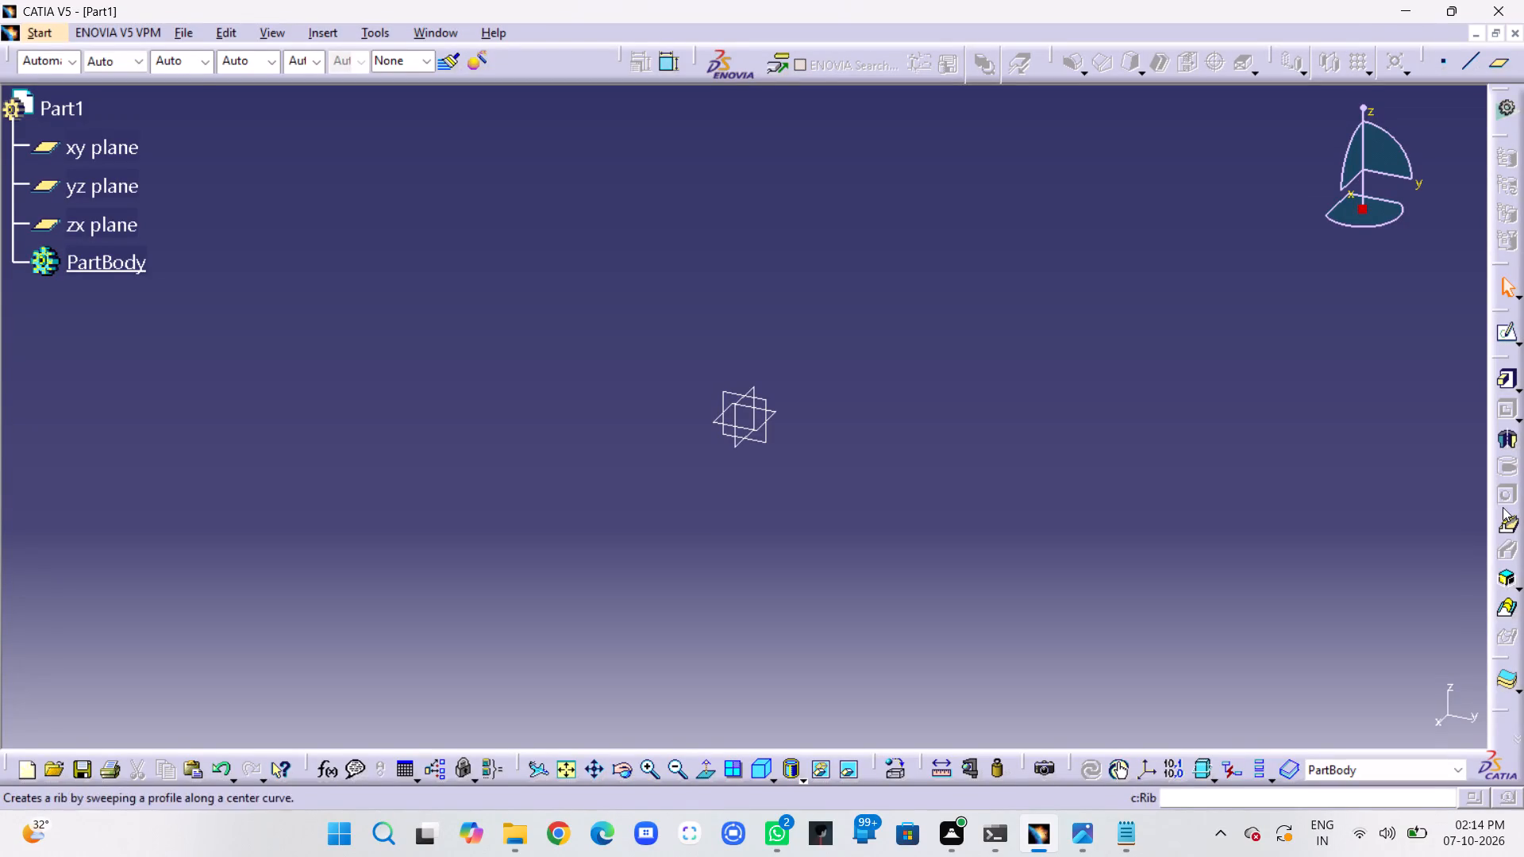
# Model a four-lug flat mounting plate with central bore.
# Start a sketch on the yz plane and draw a circle centred on the origin, about 60.5 mm in radius.
pyautogui.click(764, 404)
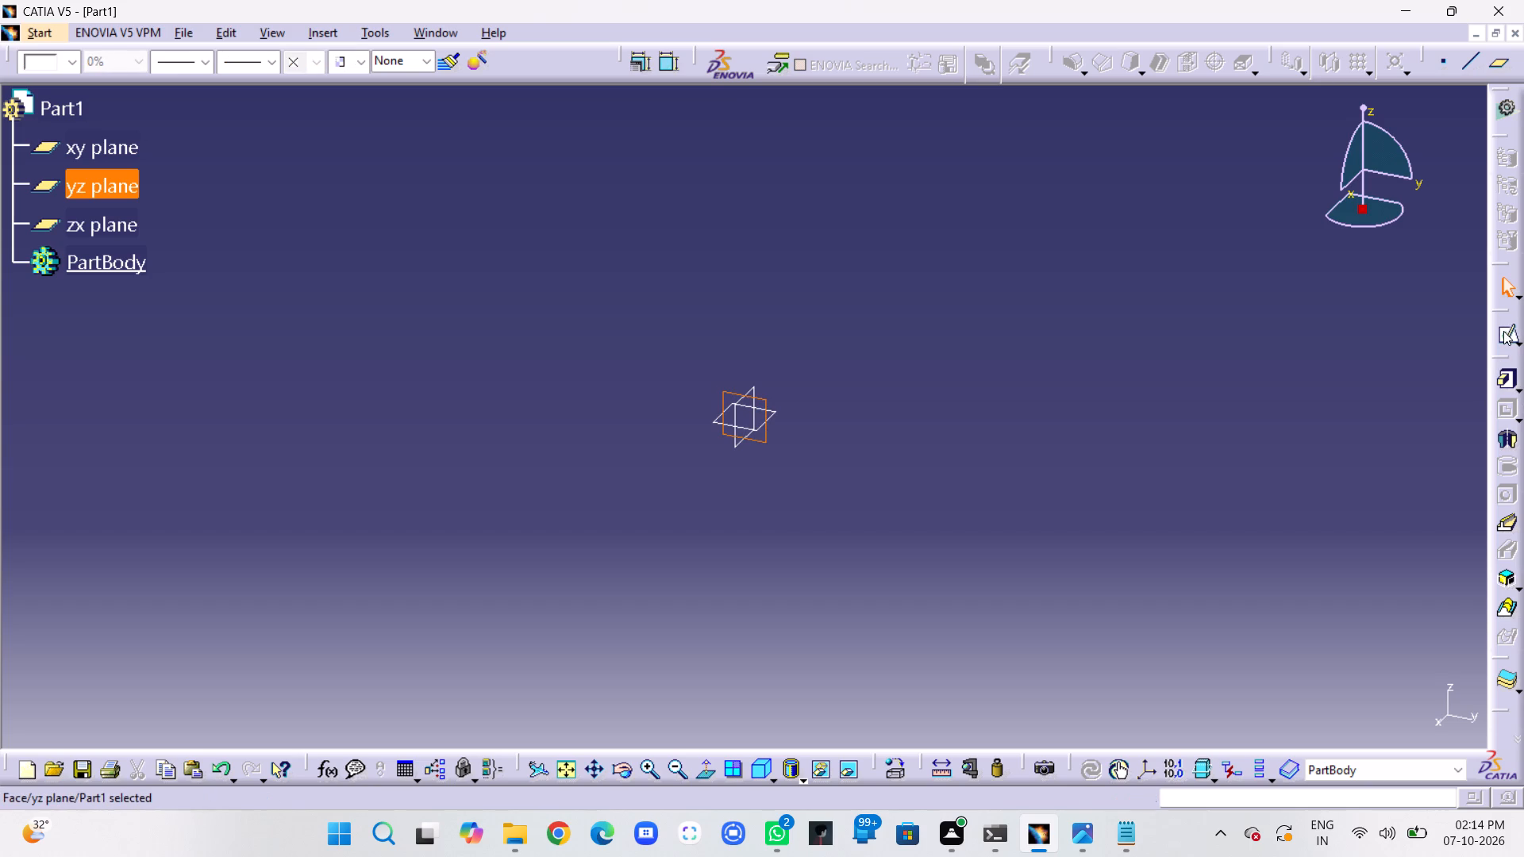
pyautogui.click(1503, 331)
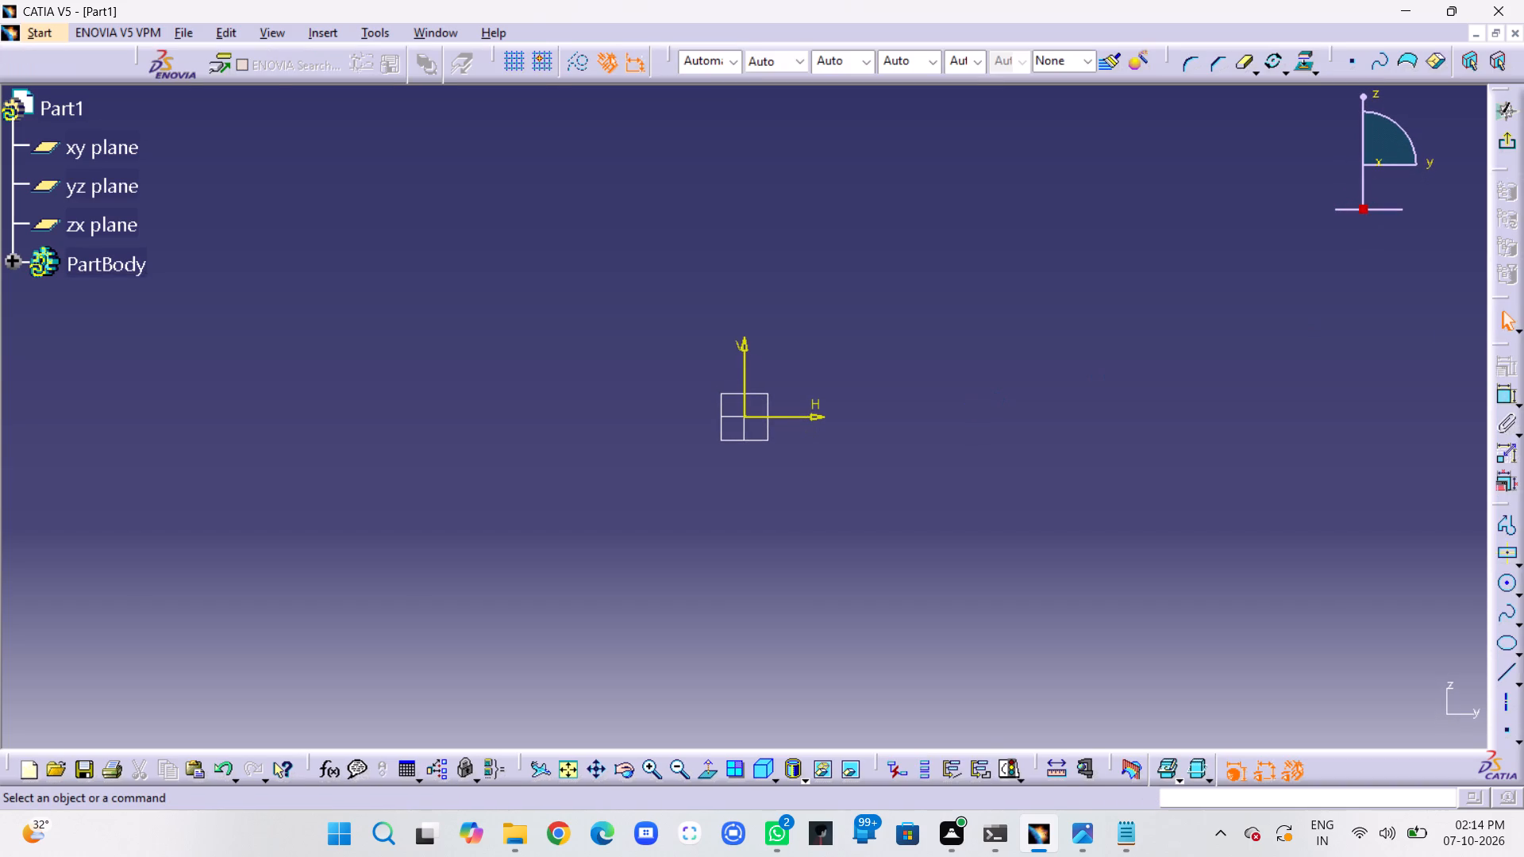
pyautogui.click(1507, 582)
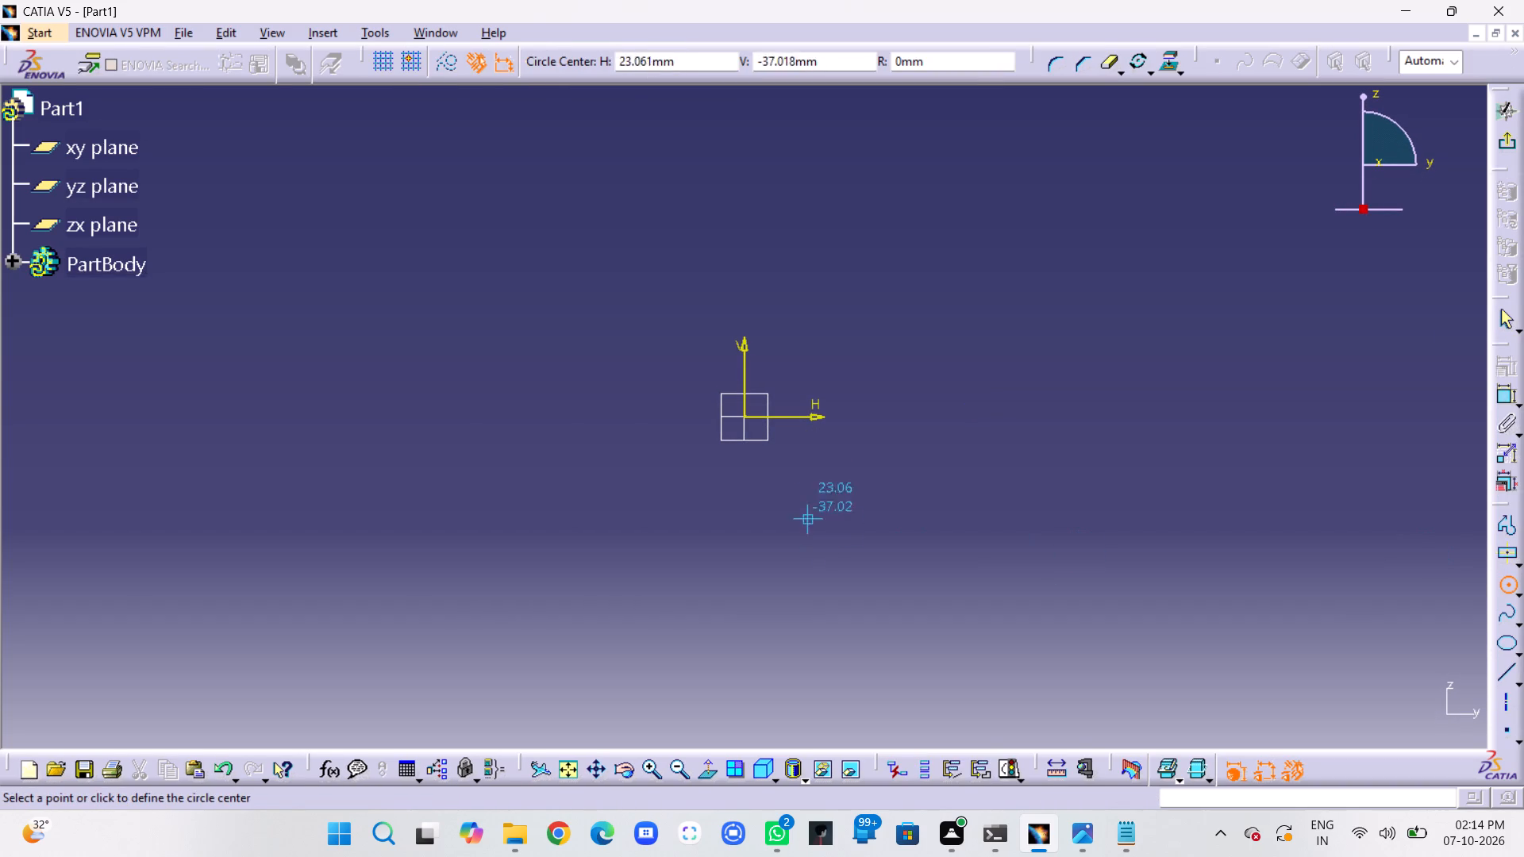
pyautogui.click(747, 417)
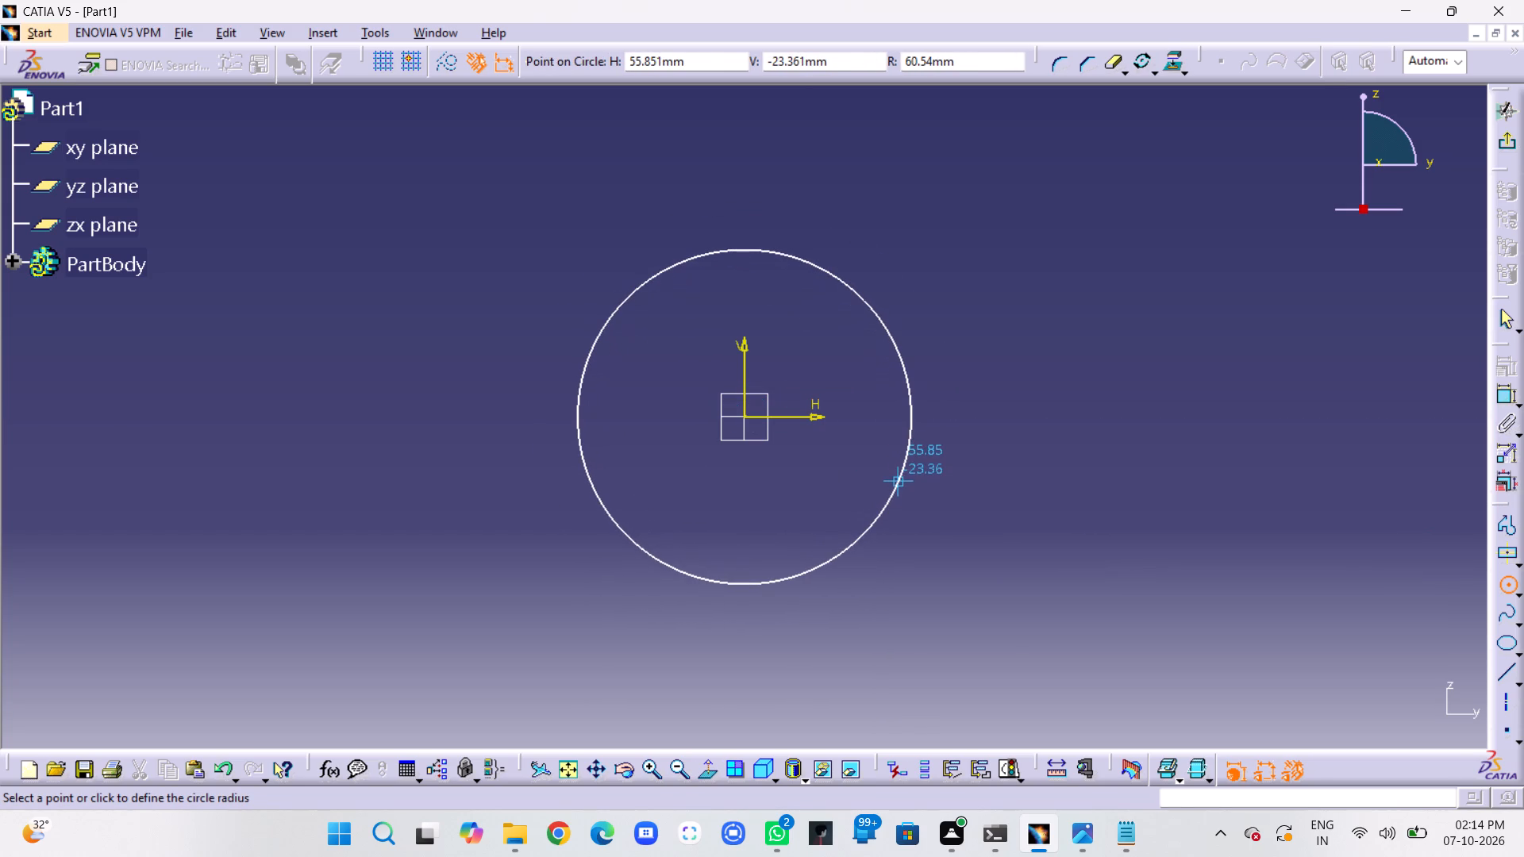
pyautogui.click(896, 481)
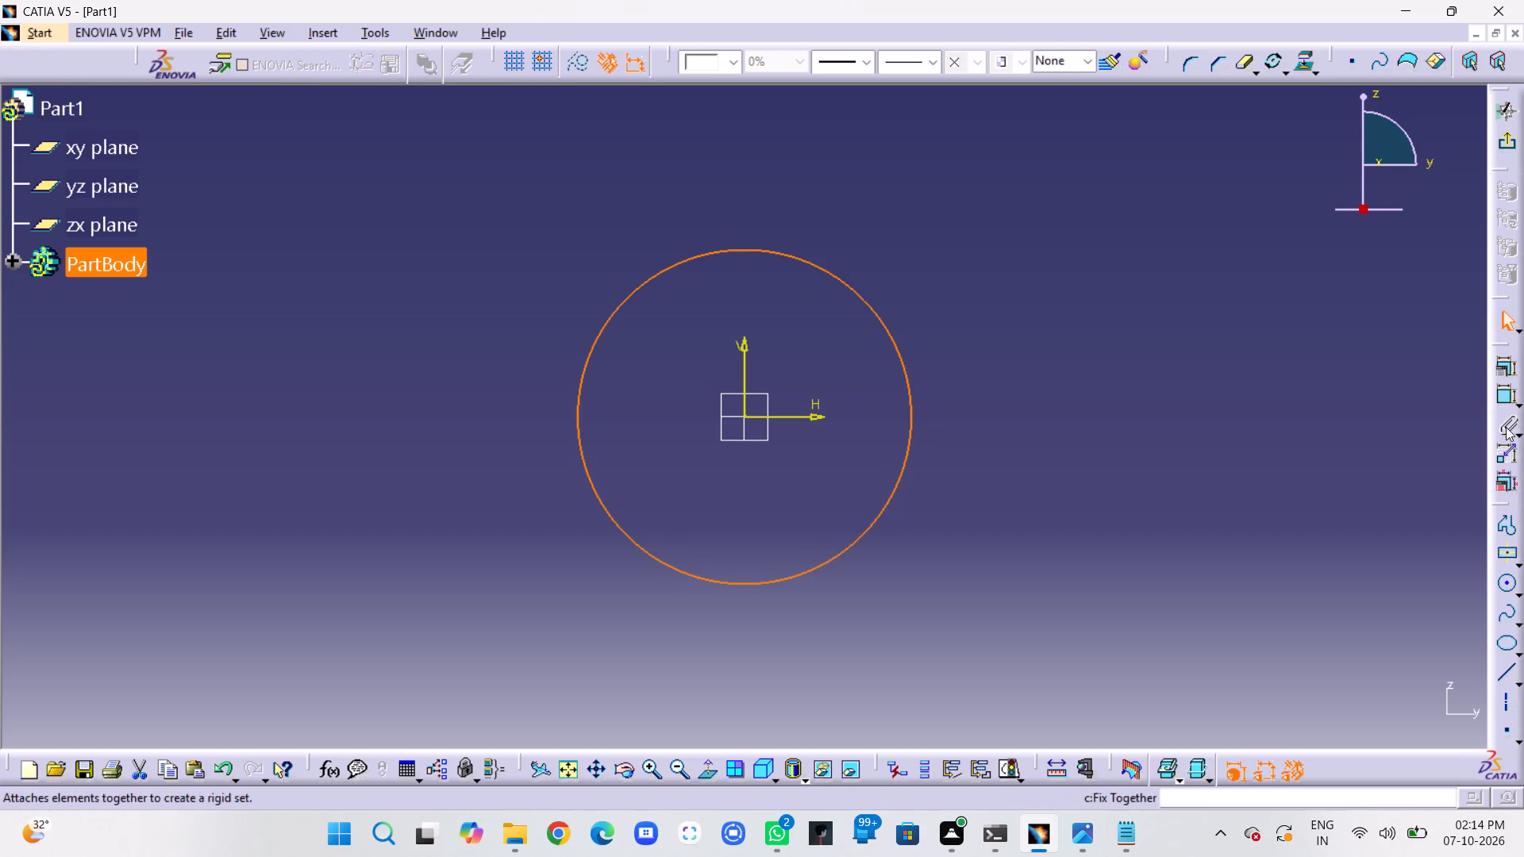
# Dimension the circle's diameter, set it to 64 mm, and place the dimension outside the circle.
pyautogui.click(1507, 402)
pyautogui.click(989, 247)
pyautogui.doubleClick(1005, 244)
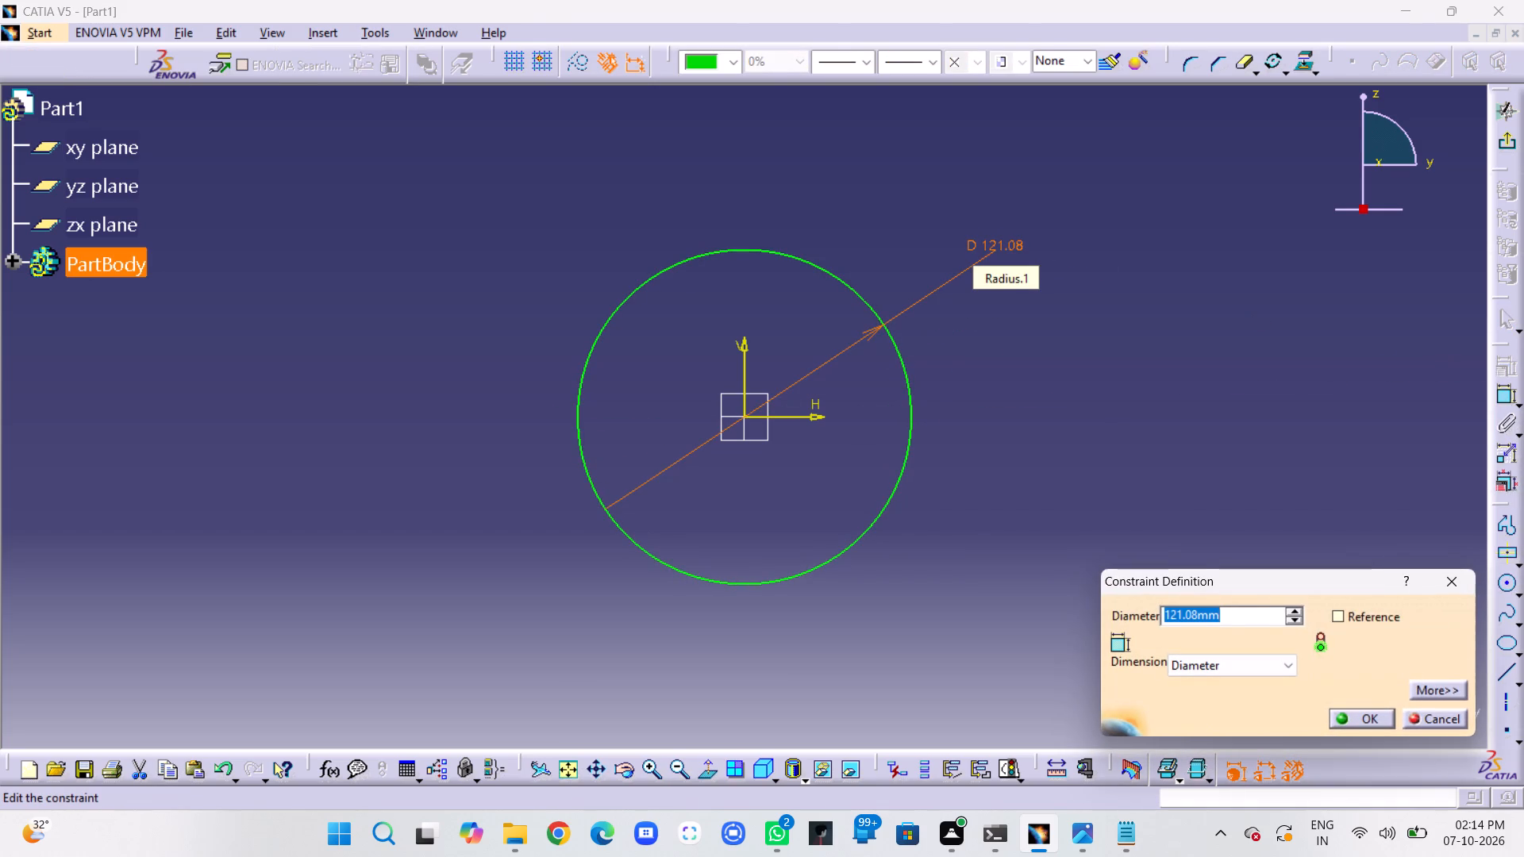
pyautogui.write('64')
pyautogui.press('Return')
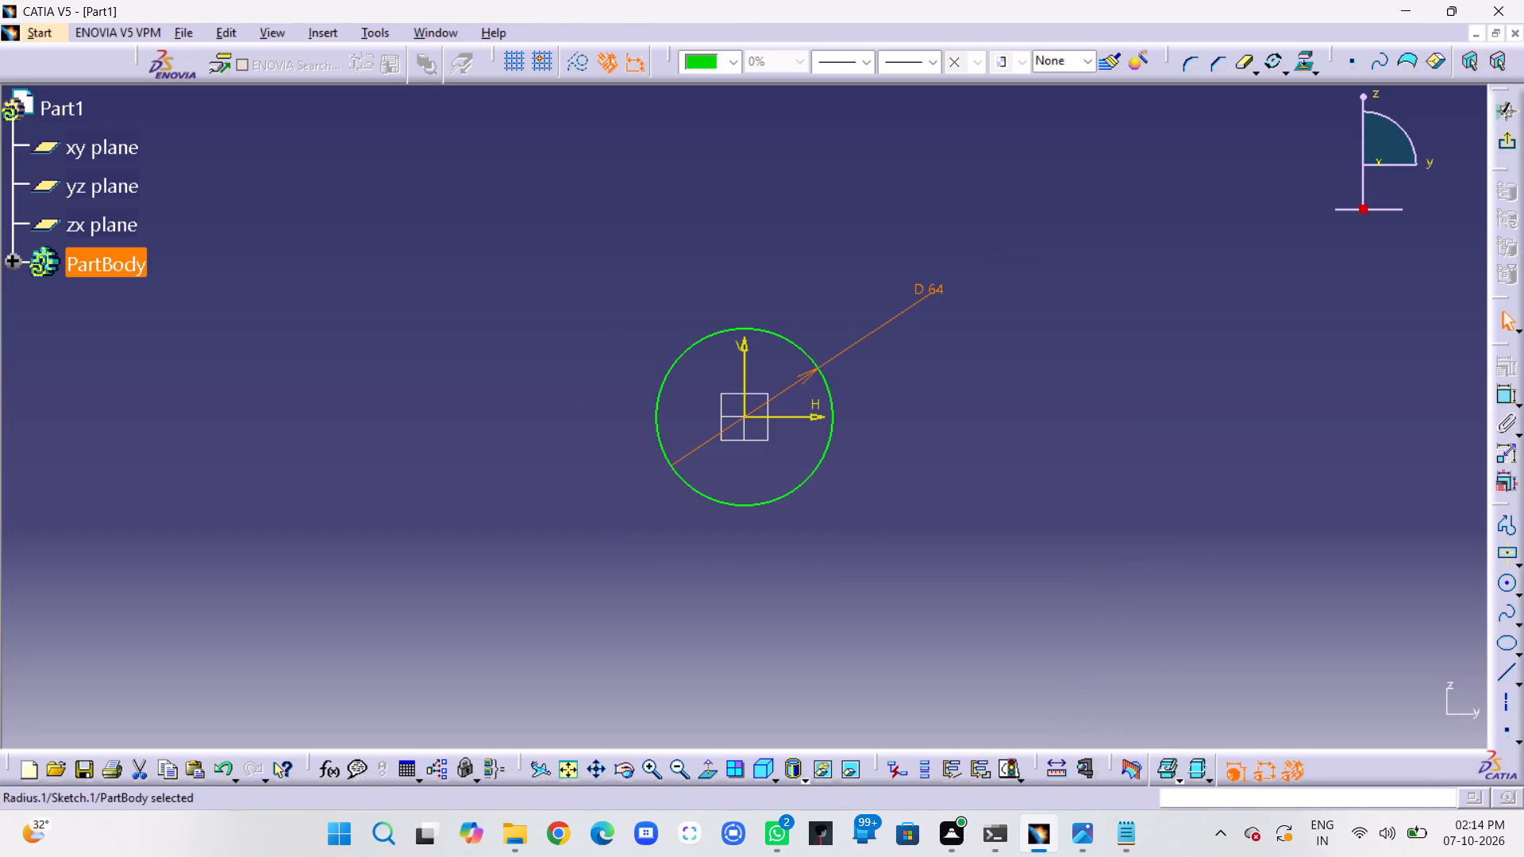
pyautogui.moveTo(952, 434); pyautogui.dragTo(953, 316, button='middle')
pyautogui.rightClick(953, 434)
pyautogui.moveTo(1171, 126); pyautogui.dragTo(1025, 202)
pyautogui.click(1137, 323)
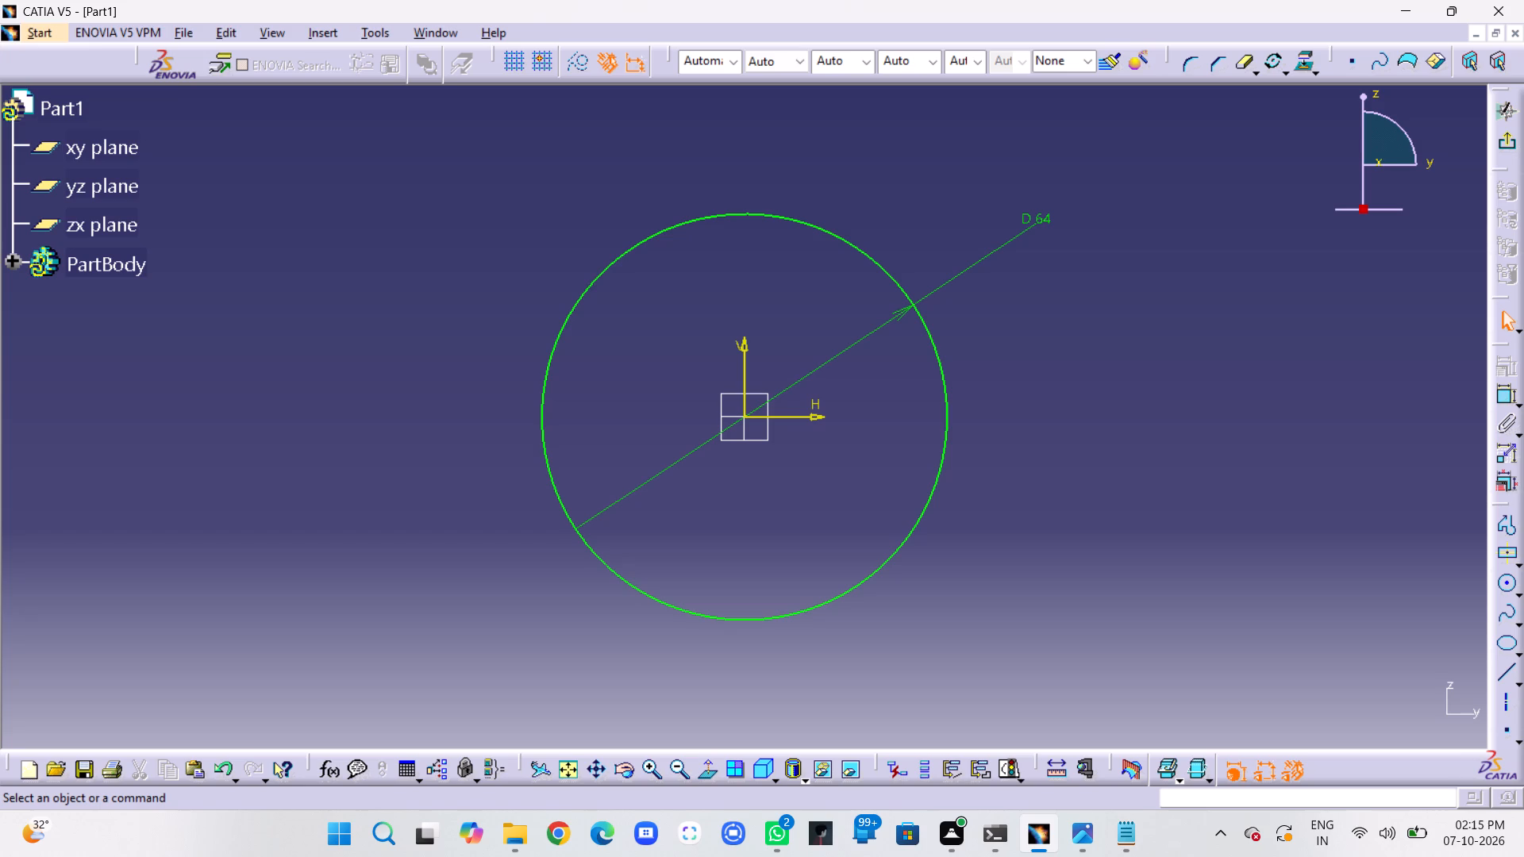
# Draw a second circle inside the first, centred on the origin and about 49 mm in diameter.
pyautogui.click(1507, 586)
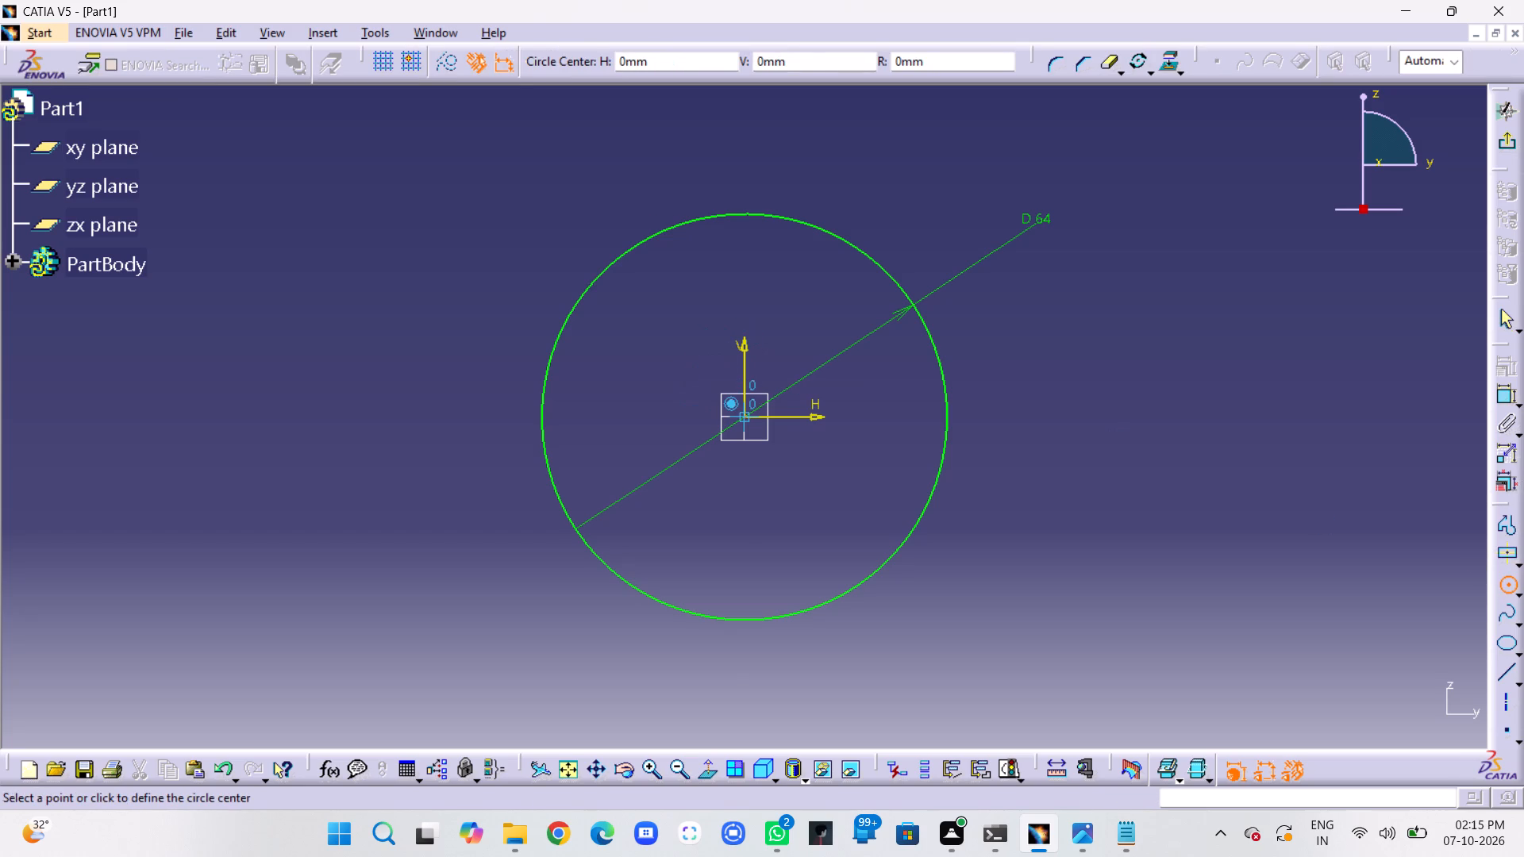
pyautogui.click(745, 416)
pyautogui.click(863, 517)
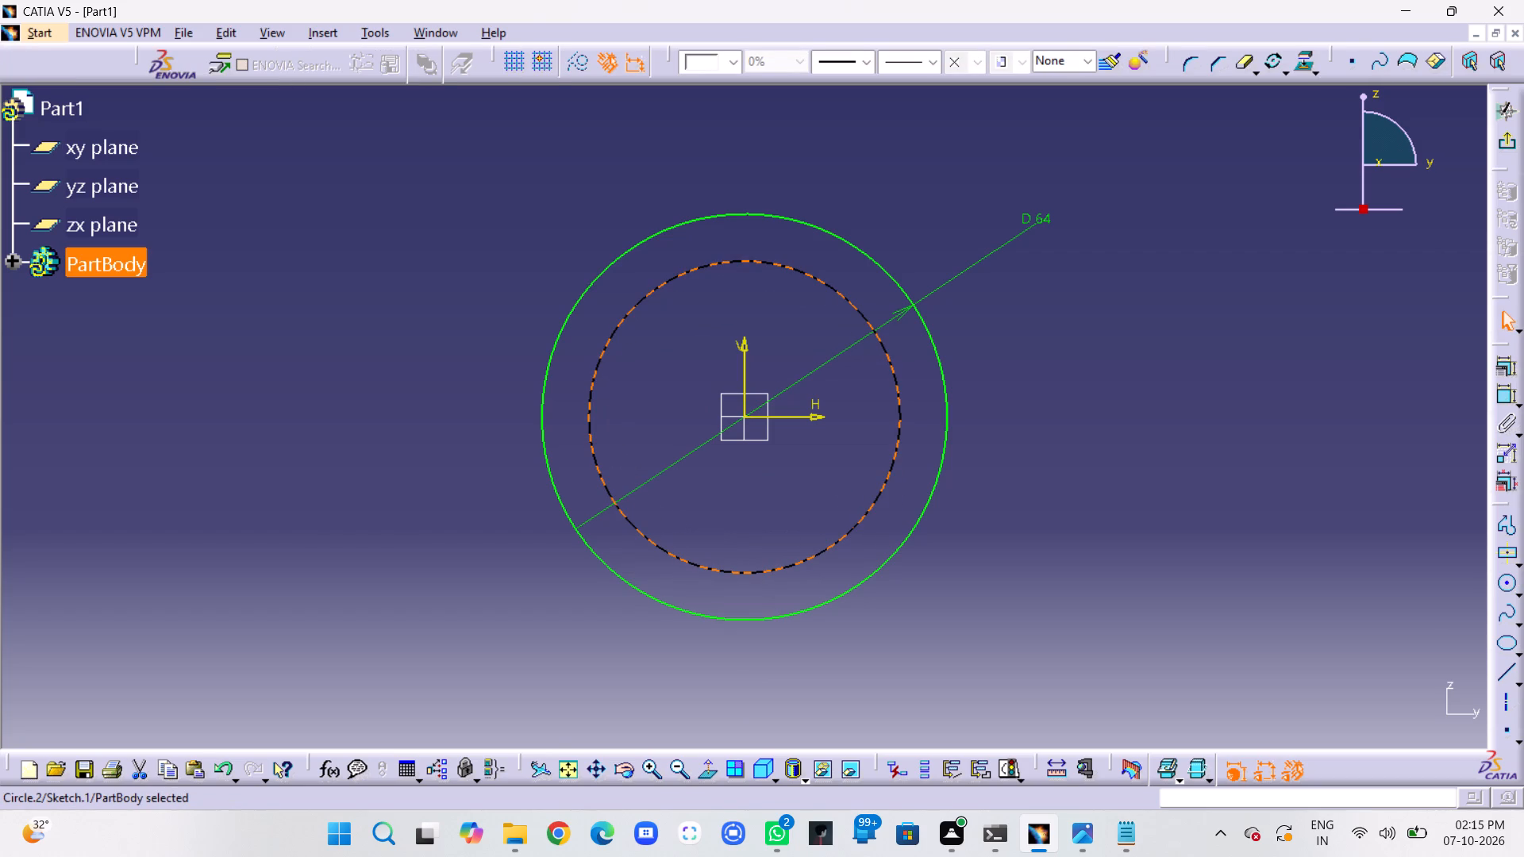
# Dimension the inner circle, switch the dimension from diameter to radius, and set it to 27 mm.
pyautogui.click(1499, 398)
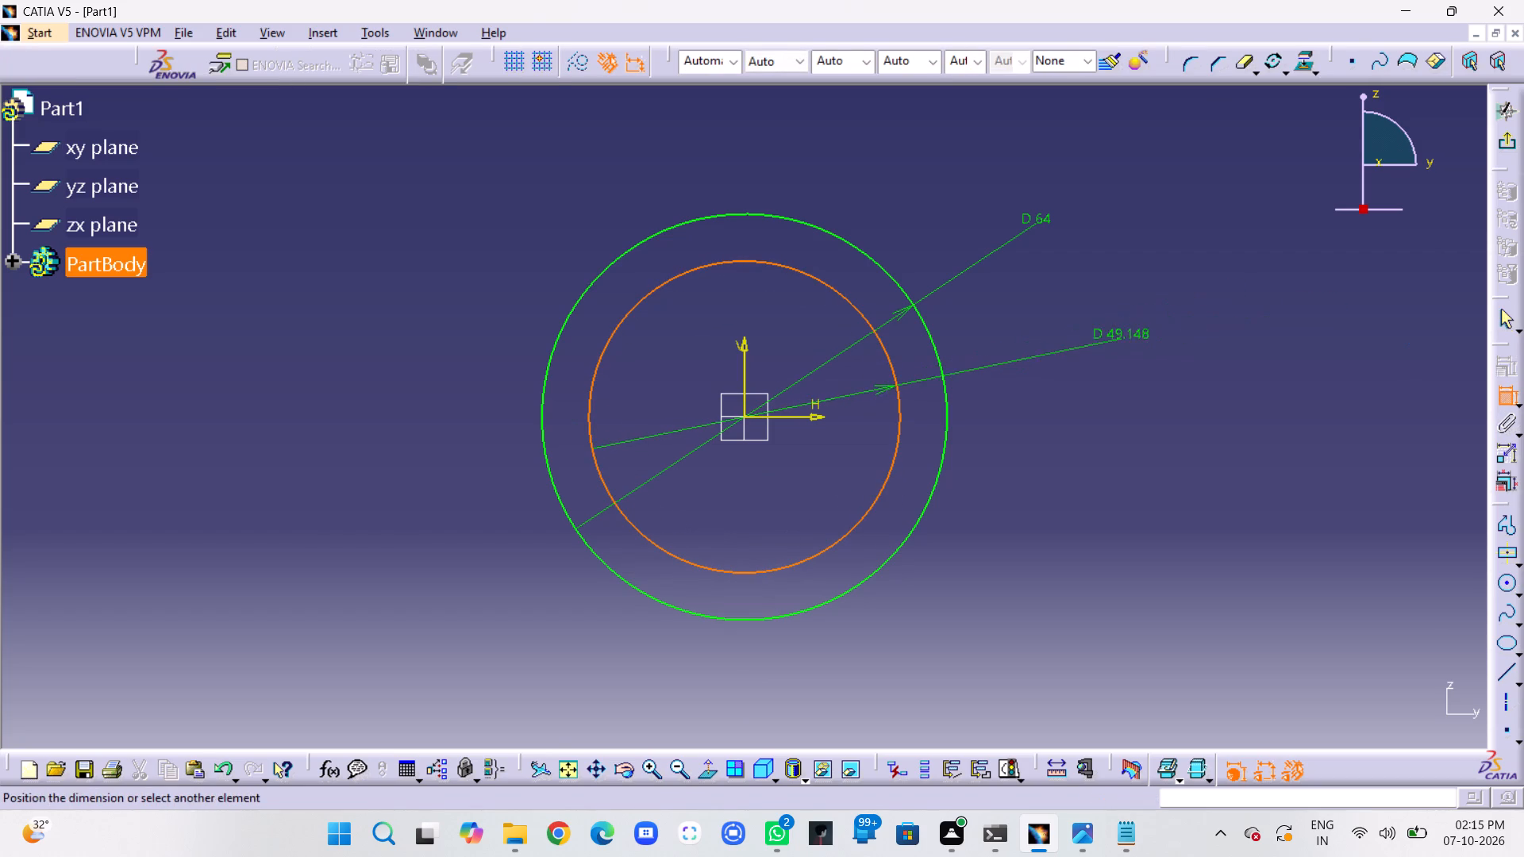
pyautogui.click(1055, 334)
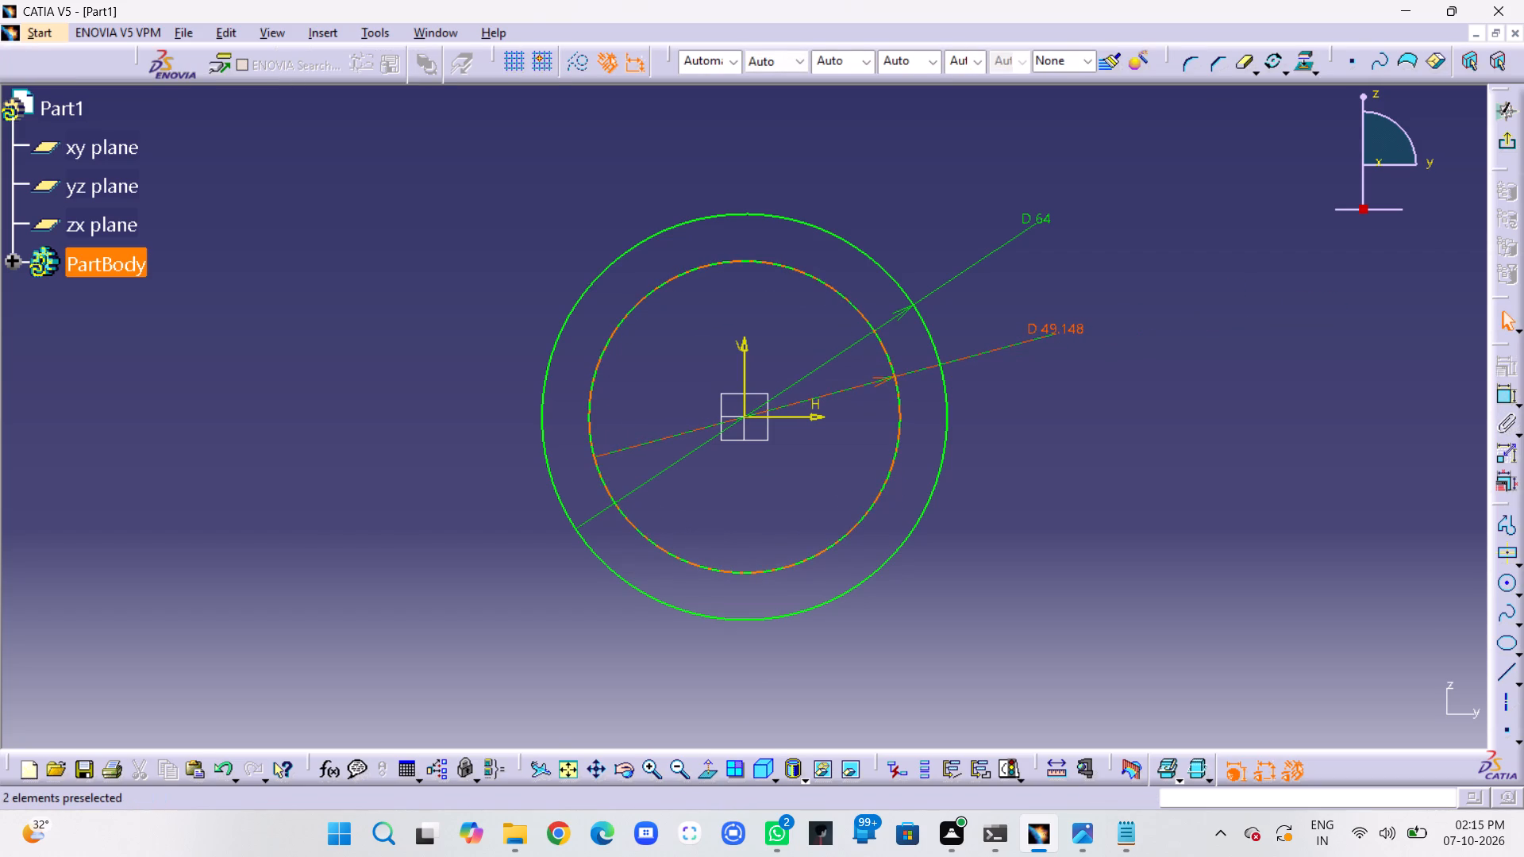
pyautogui.doubleClick(1068, 329)
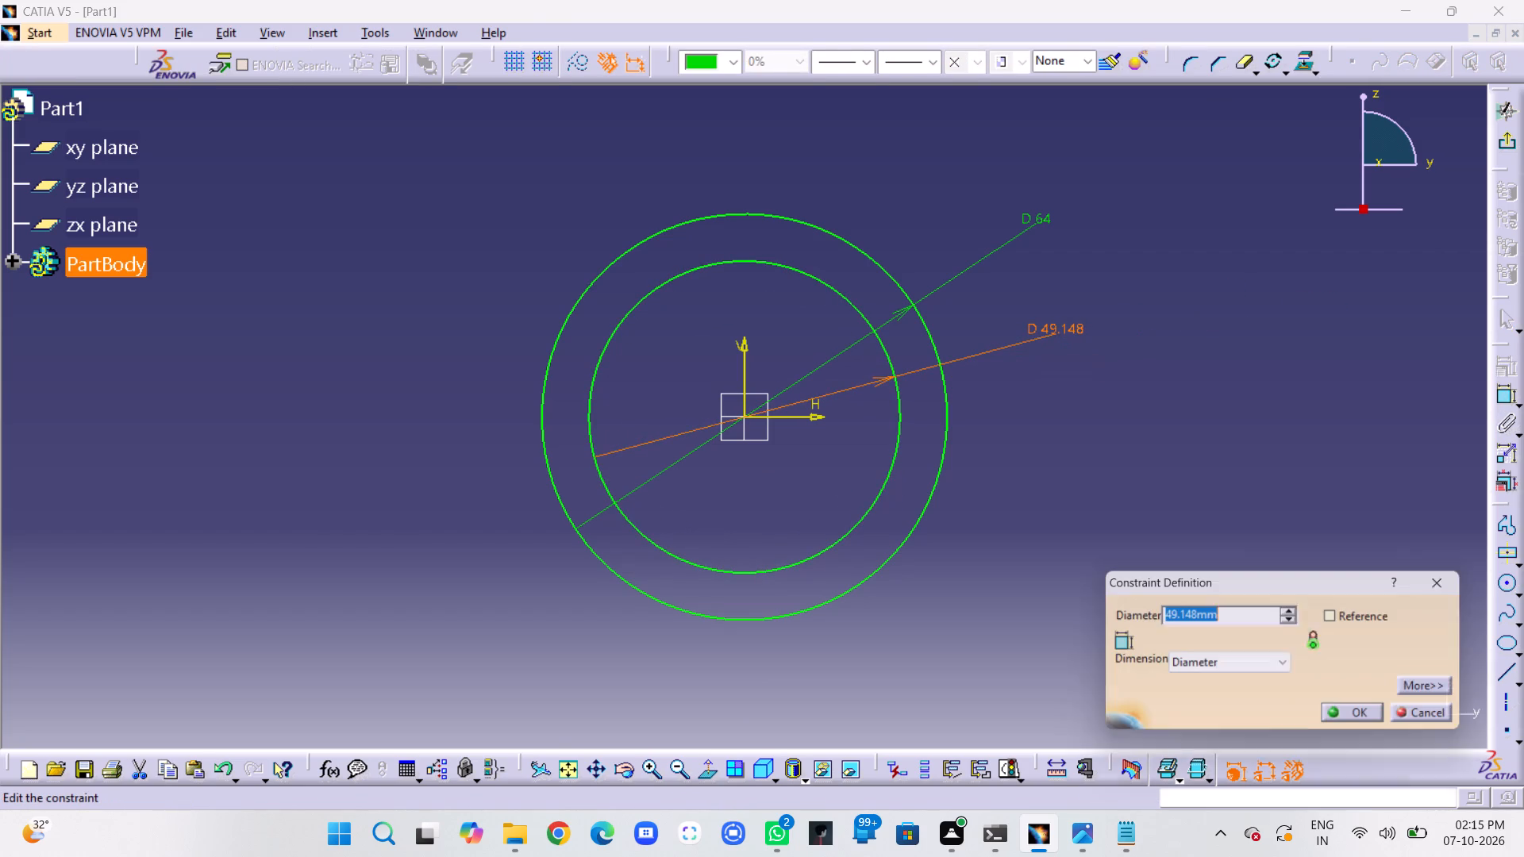
pyautogui.click(1233, 666)
pyautogui.click(1199, 678)
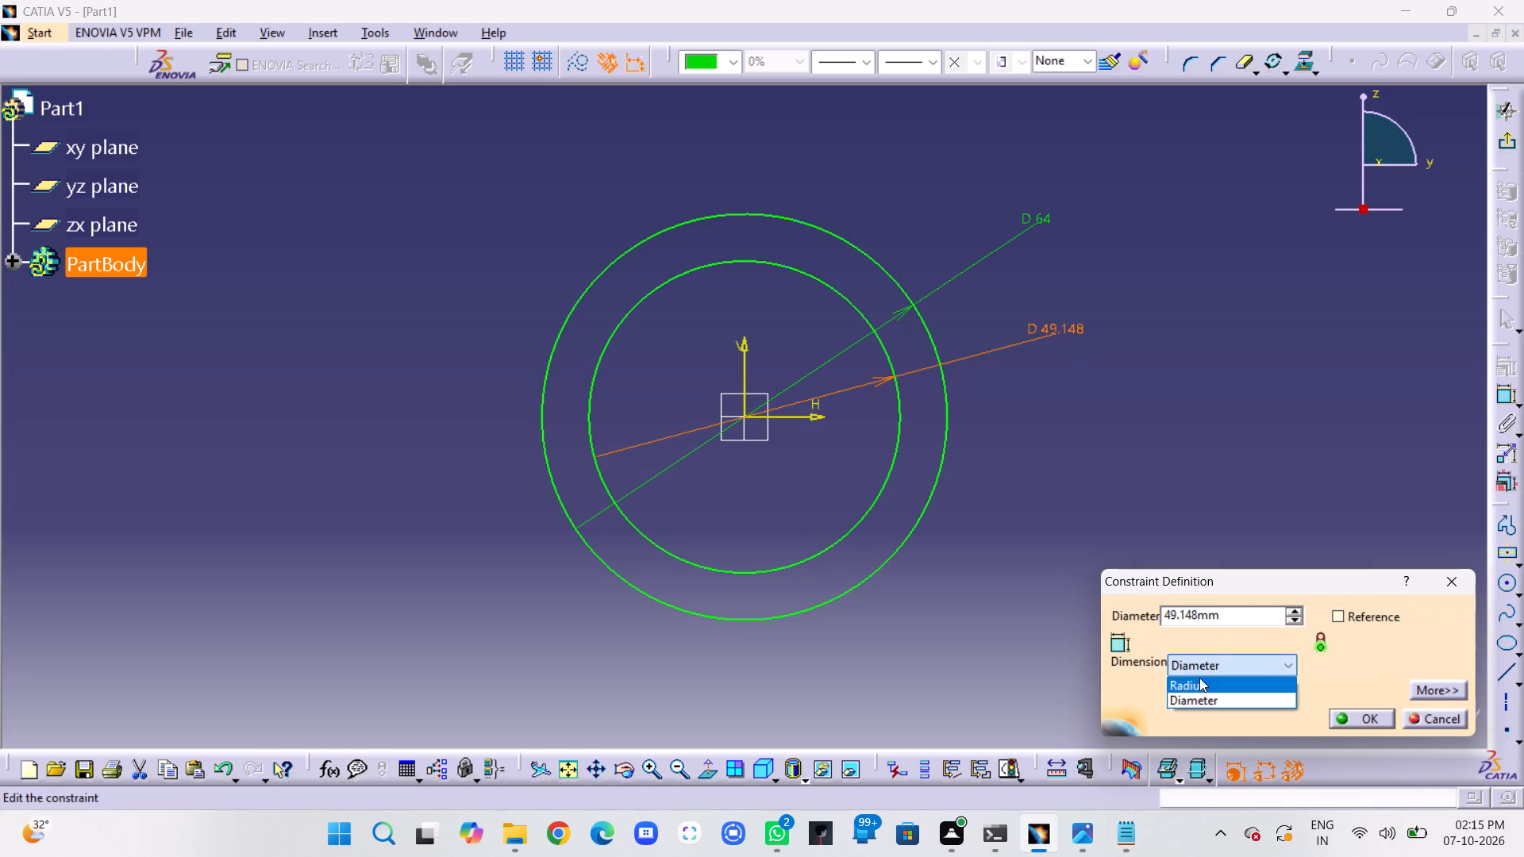
pyautogui.doubleClick(1233, 616)
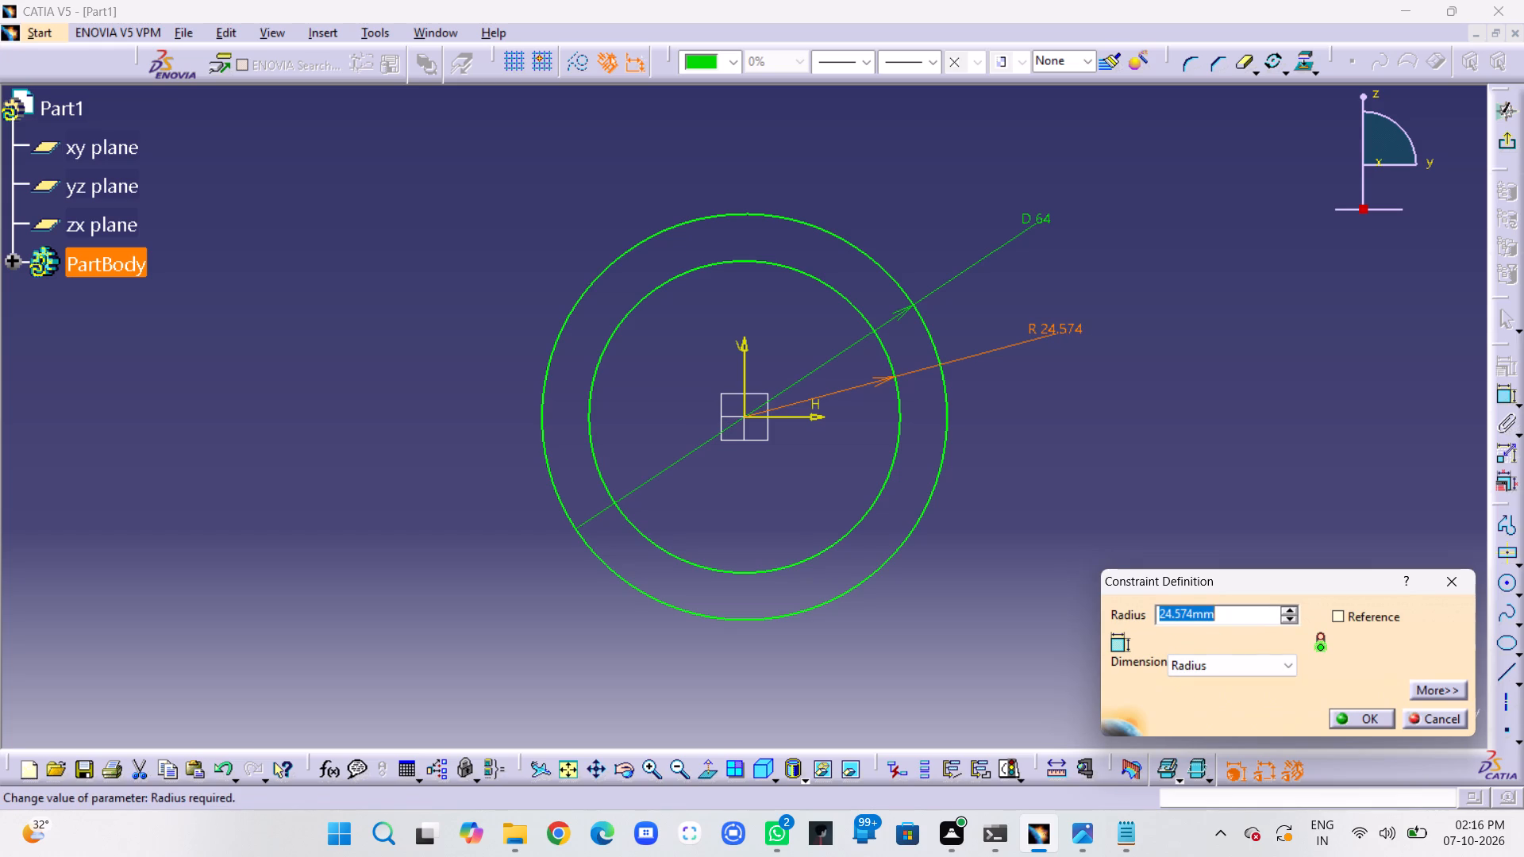
pyautogui.write('27')
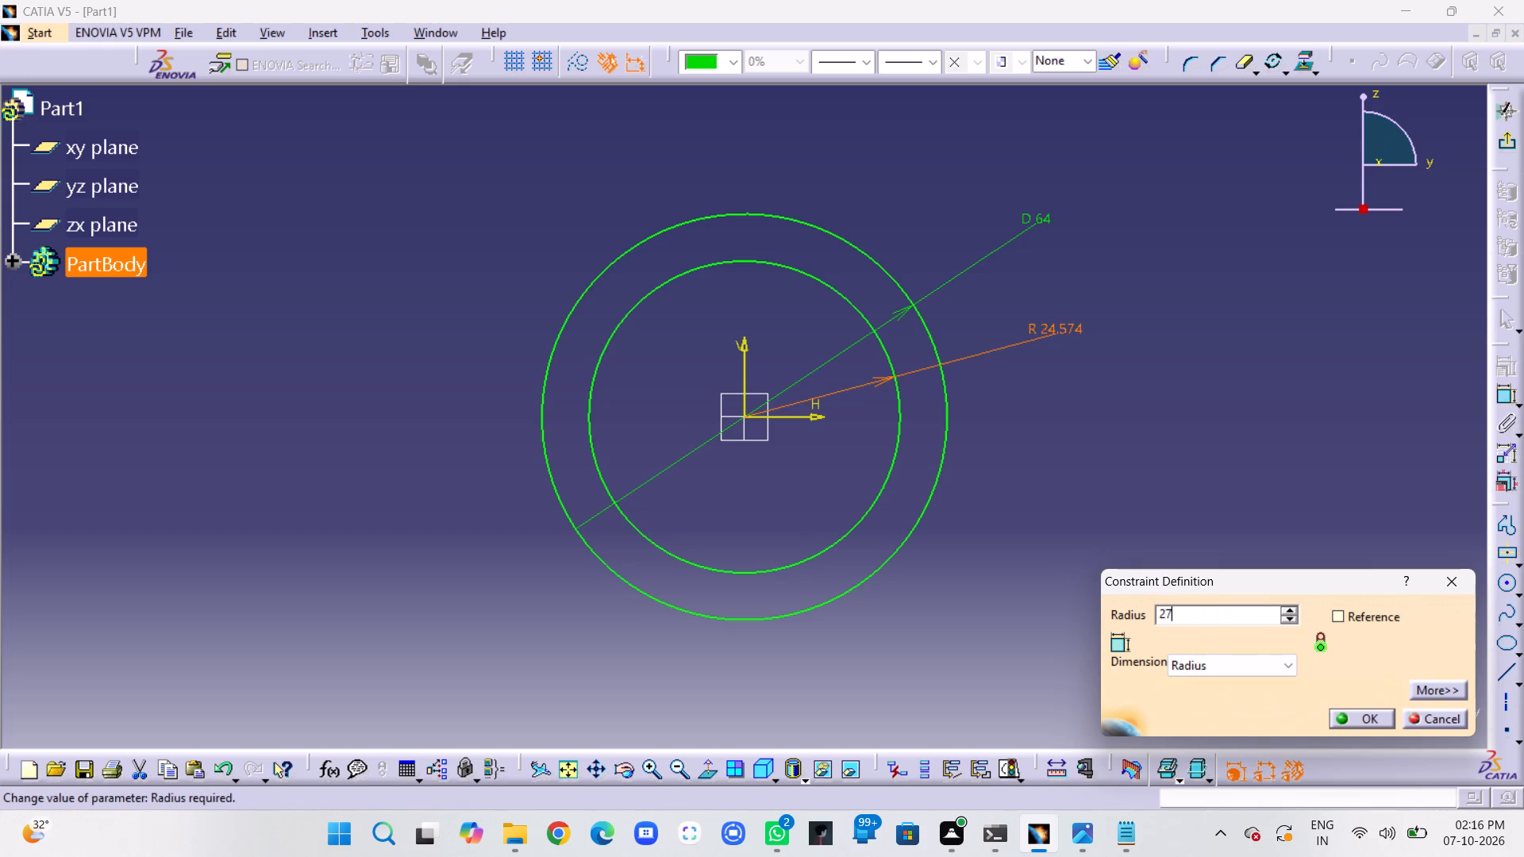
pyautogui.press('Return')
pyautogui.click(1249, 621)
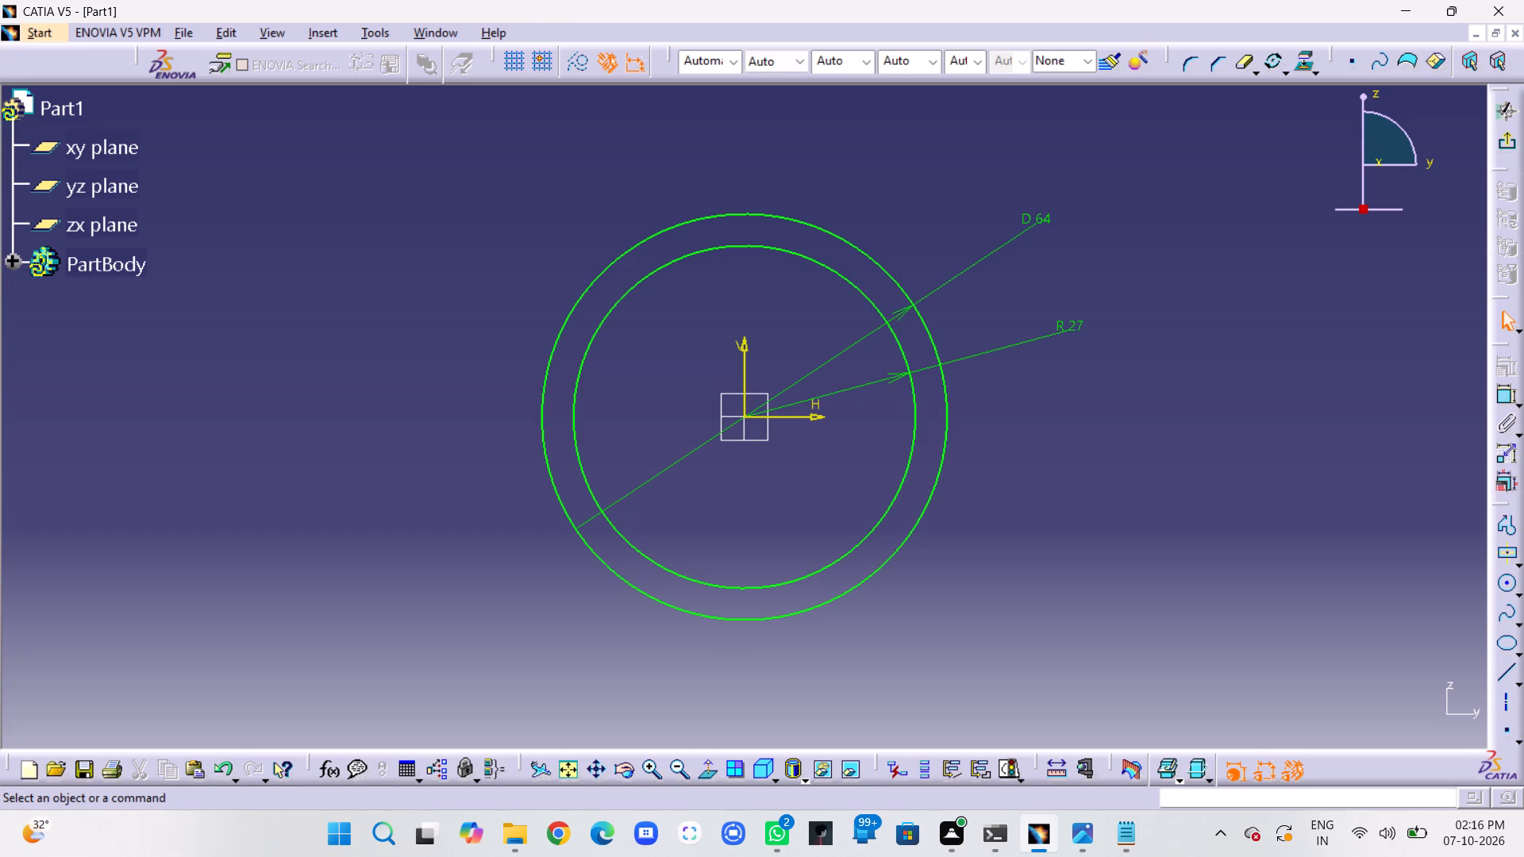
# Move the D 64 and R 27 dimensions to the upper-left side of the circles.
pyautogui.scroll(1, 823, 461)
pyautogui.moveTo(823, 461); pyautogui.dragTo(947, 495, button='middle')
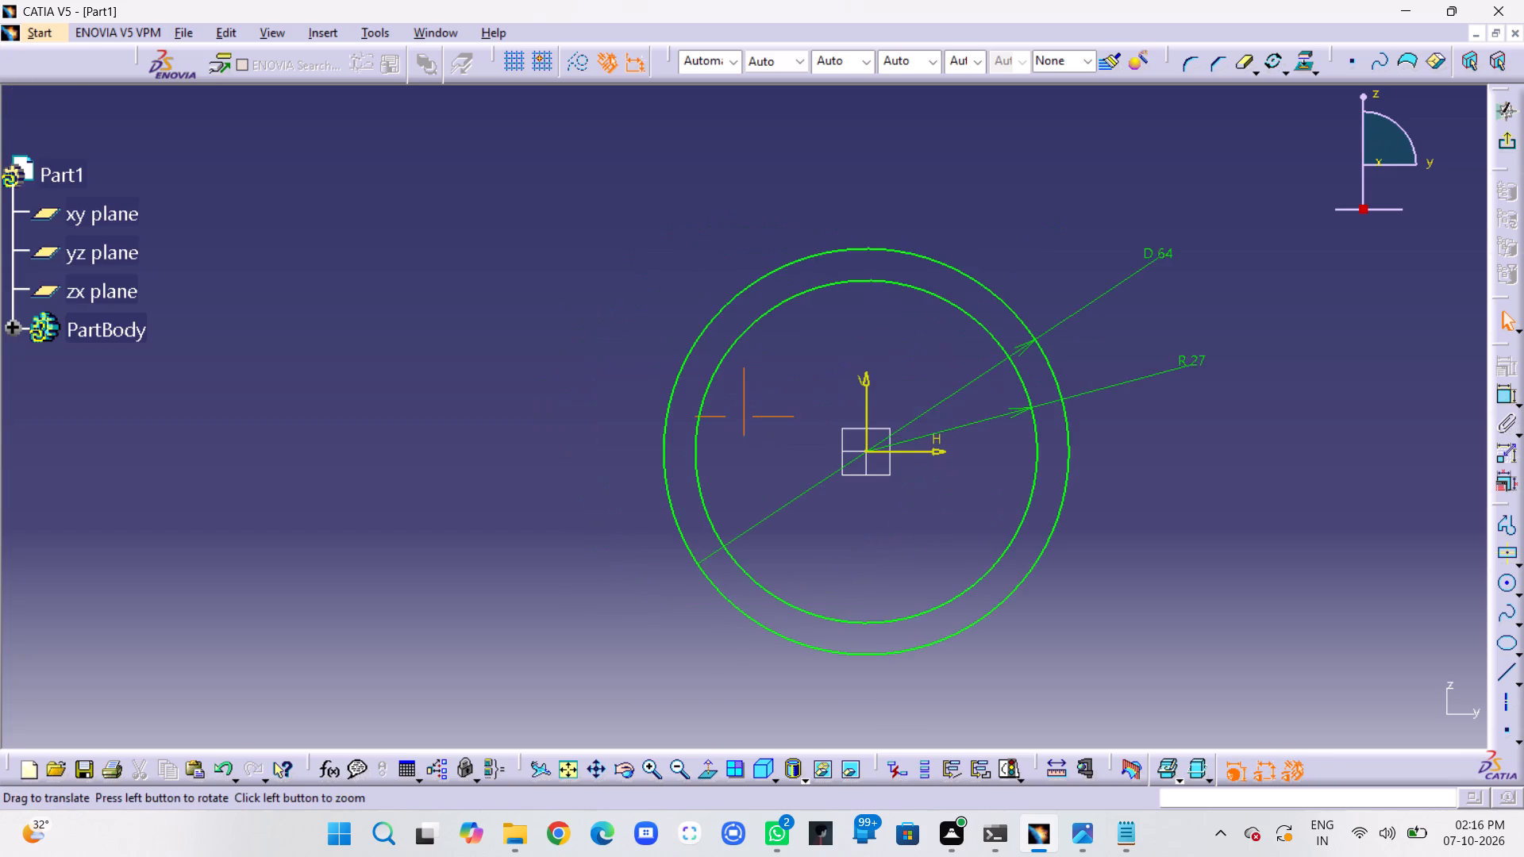
pyautogui.moveTo(947, 495); pyautogui.dragTo(949, 523, button='middle')
pyautogui.rightClick(947, 495)
pyautogui.moveTo(948, 509); pyautogui.dragTo(882, 525, button='middle')
pyautogui.rightClick(882, 525)
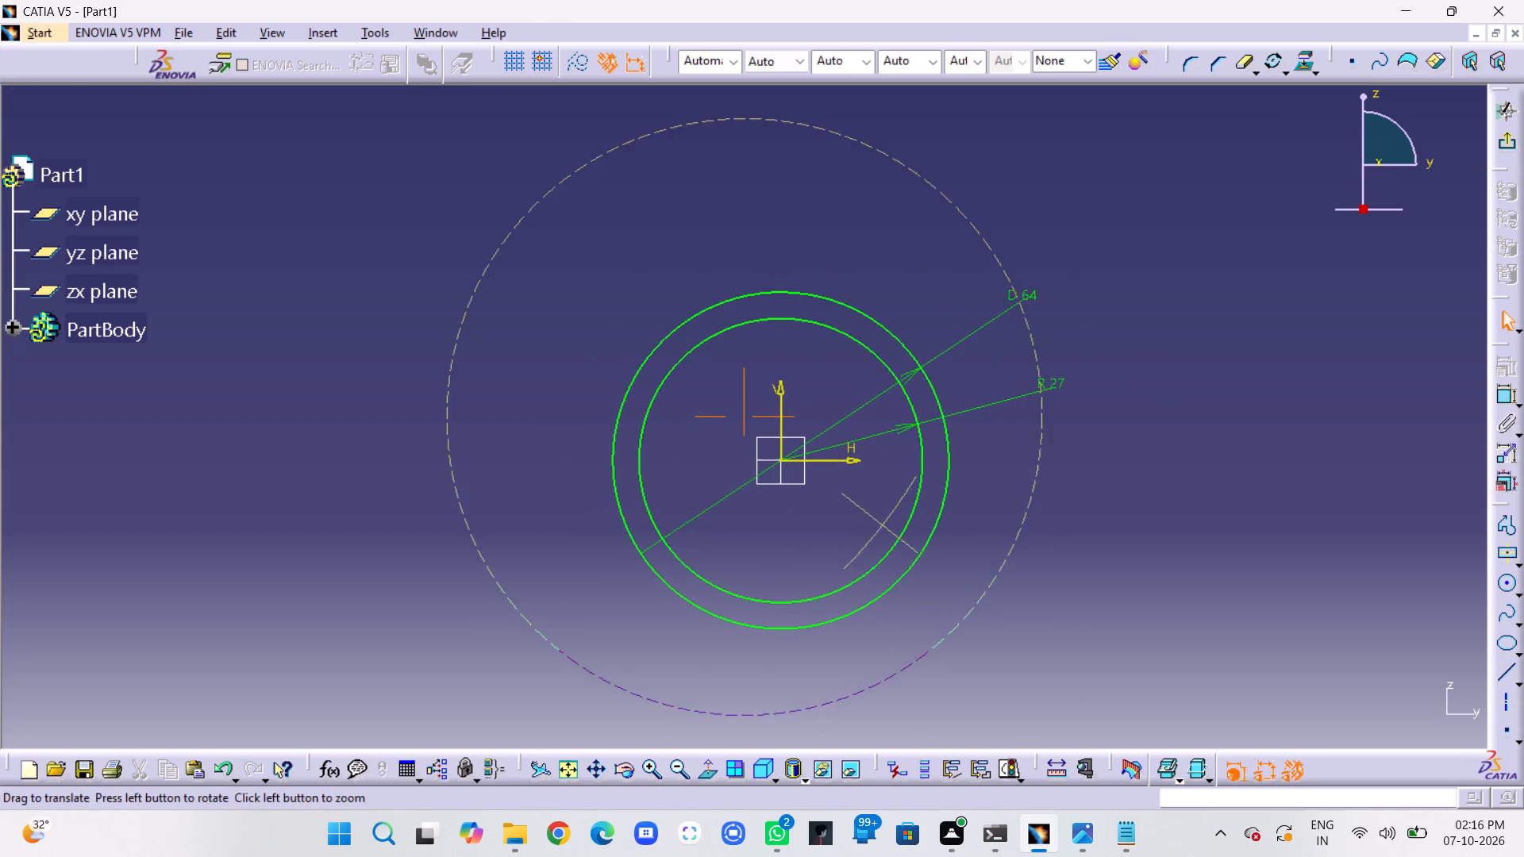
pyautogui.moveTo(882, 525); pyautogui.dragTo(883, 507, button='middle')
pyautogui.moveTo(870, 543); pyautogui.dragTo(879, 533, button='middle')
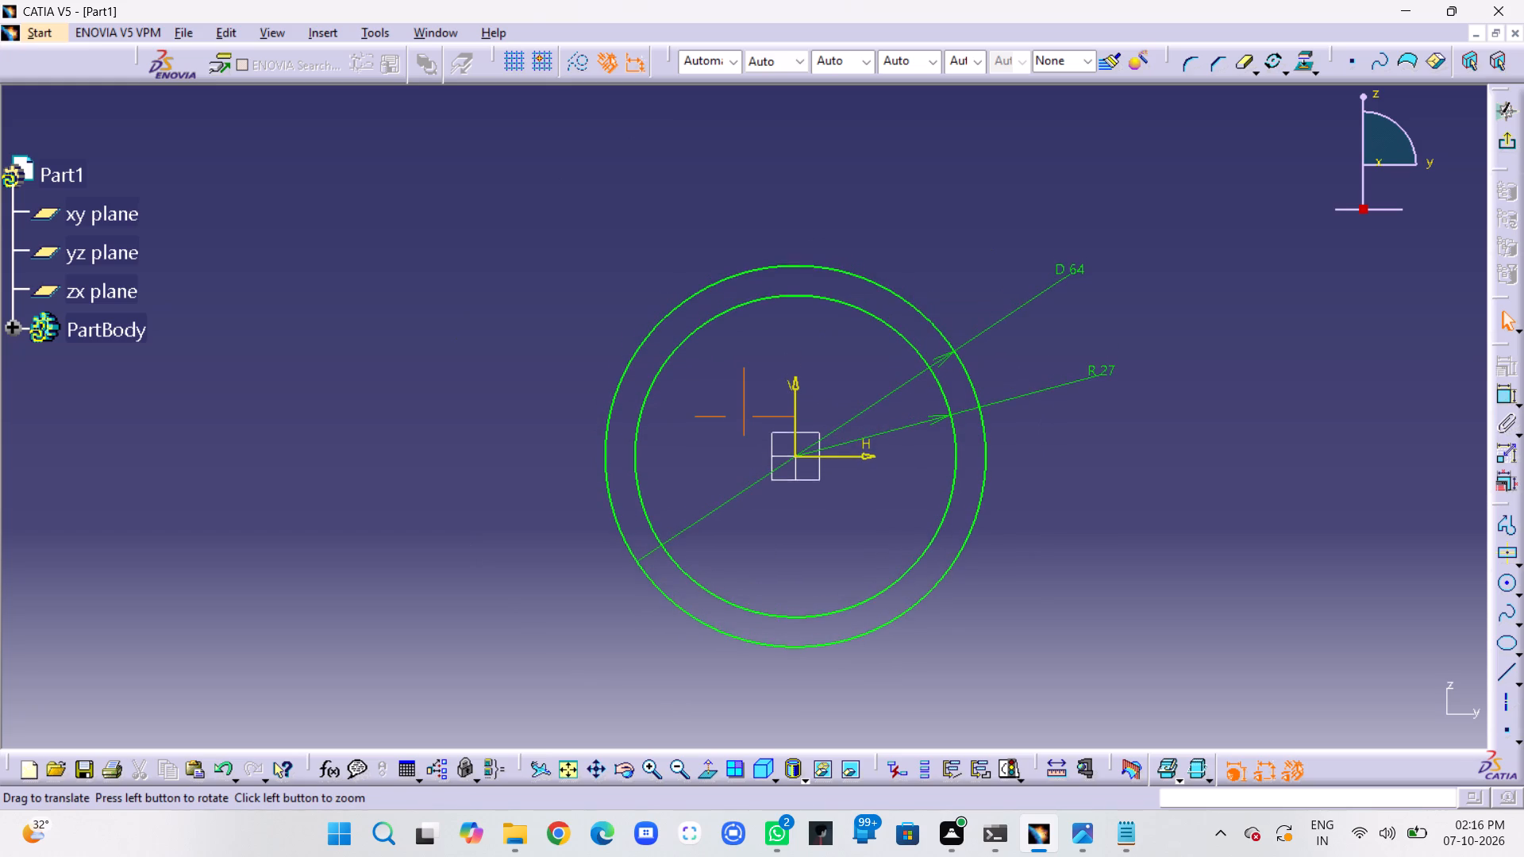
pyautogui.moveTo(879, 533); pyautogui.dragTo(879, 536, button='middle')
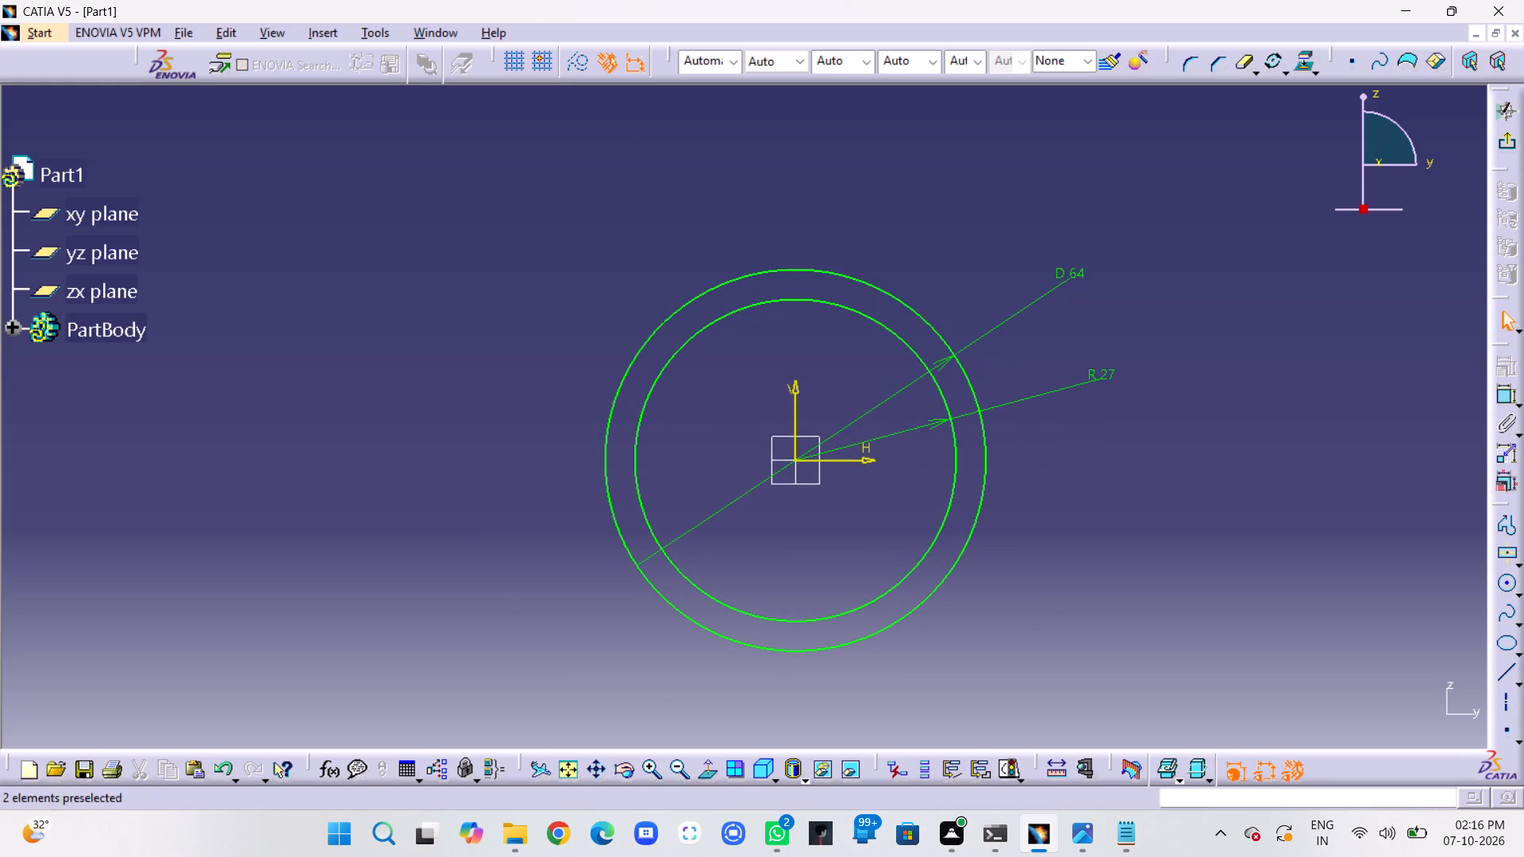
pyautogui.moveTo(1058, 283); pyautogui.dragTo(641, 240)
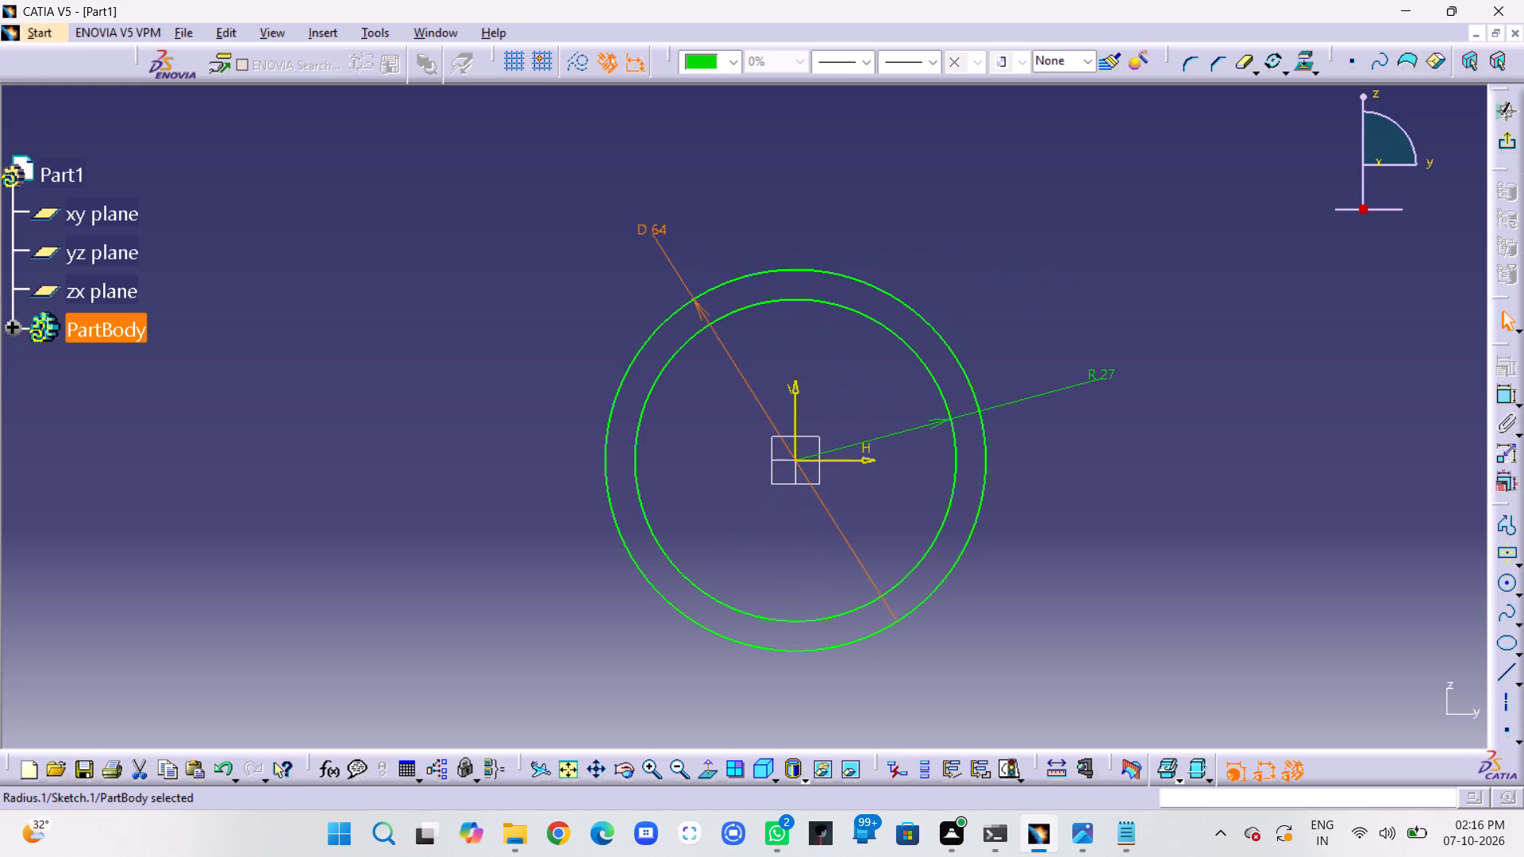
pyautogui.moveTo(641, 240); pyautogui.dragTo(614, 222)
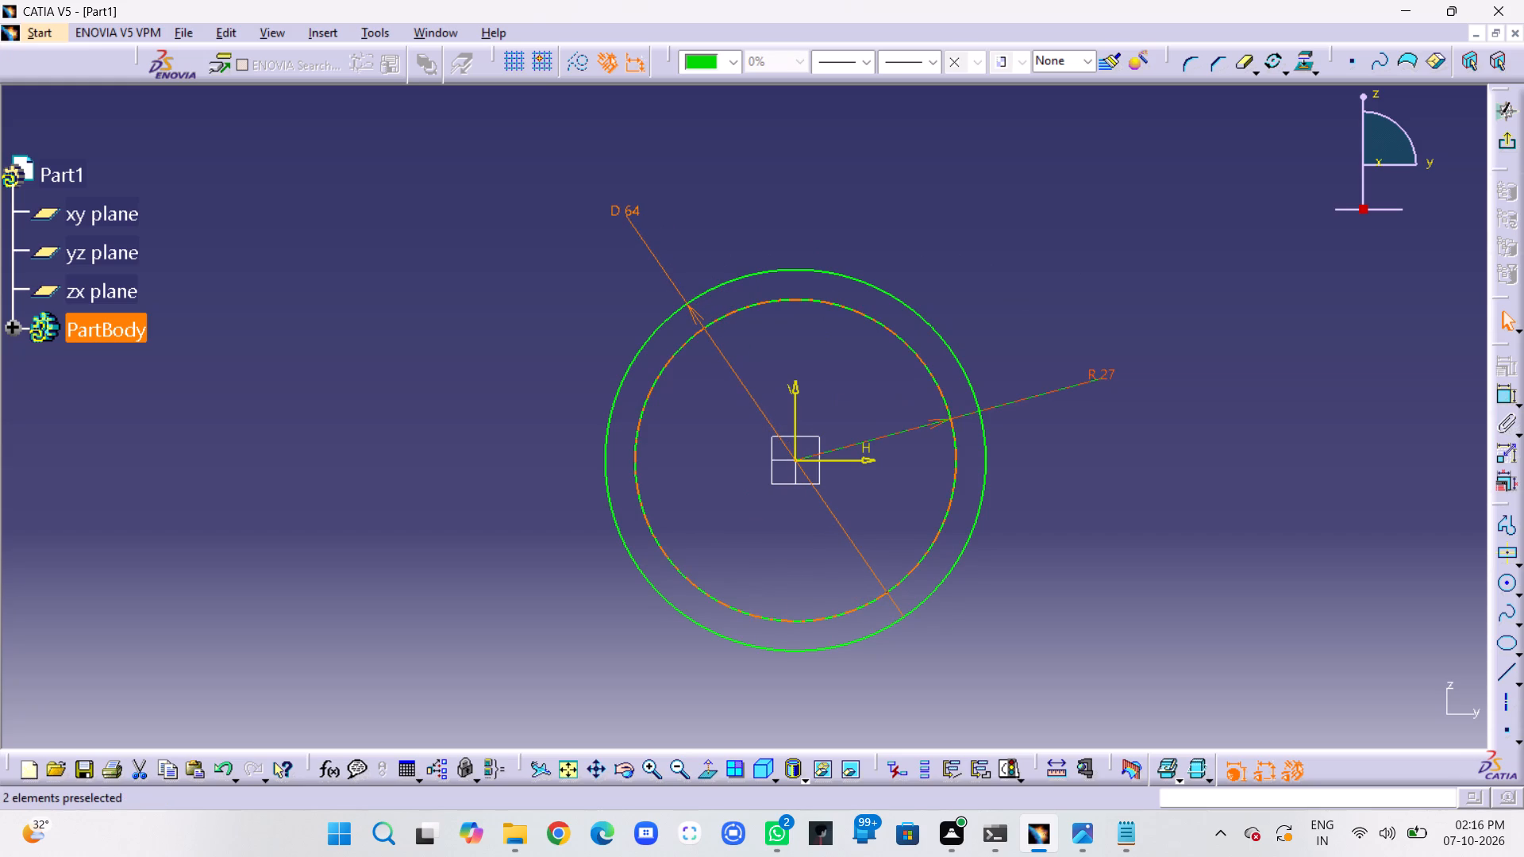
pyautogui.moveTo(1106, 379); pyautogui.dragTo(609, 278)
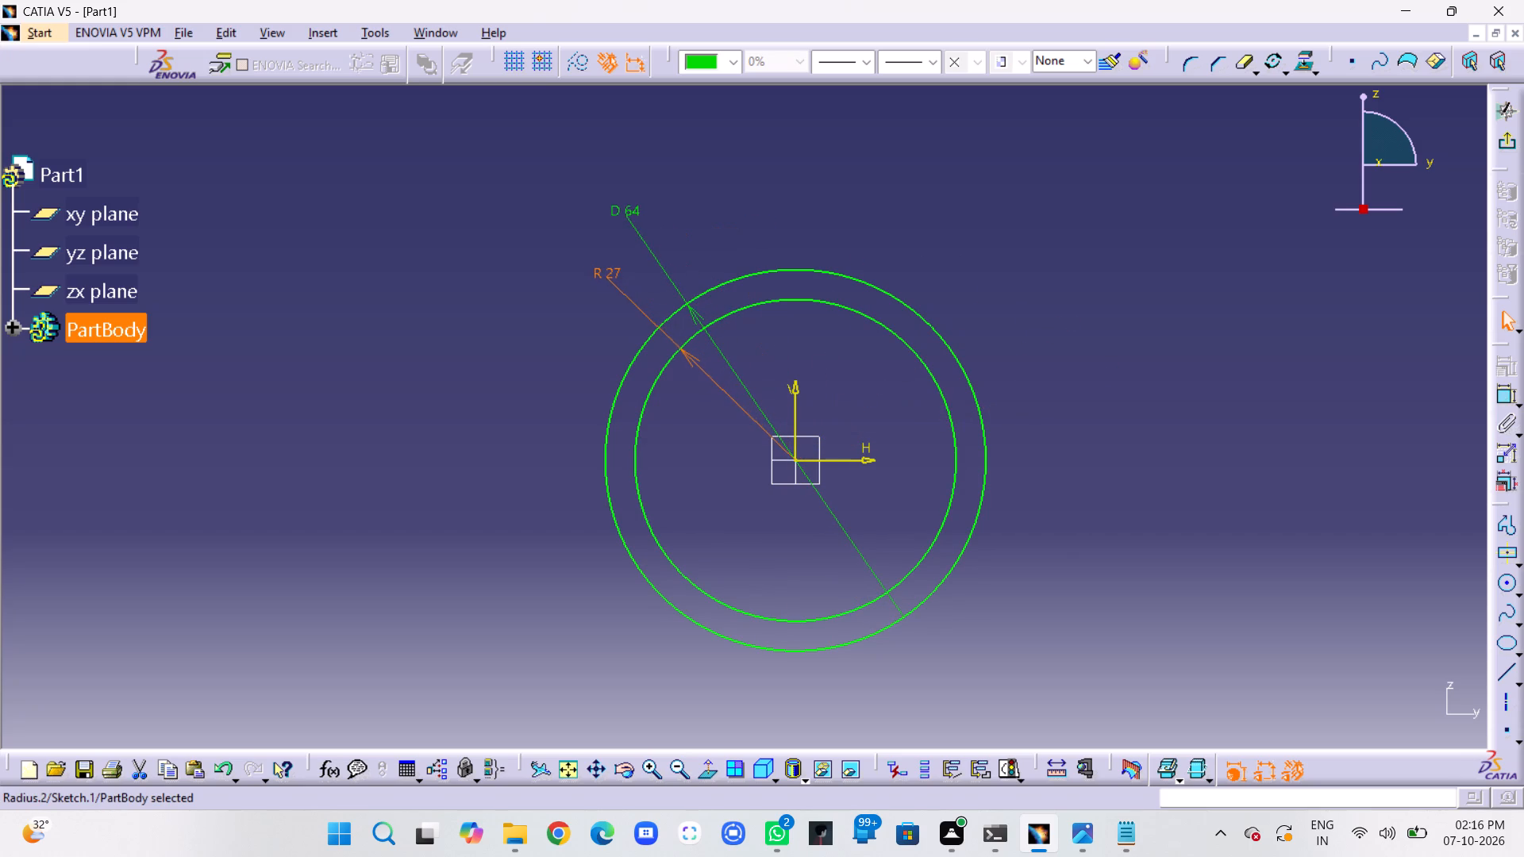
pyautogui.moveTo(609, 278); pyautogui.dragTo(610, 275)
pyautogui.click(1206, 282)
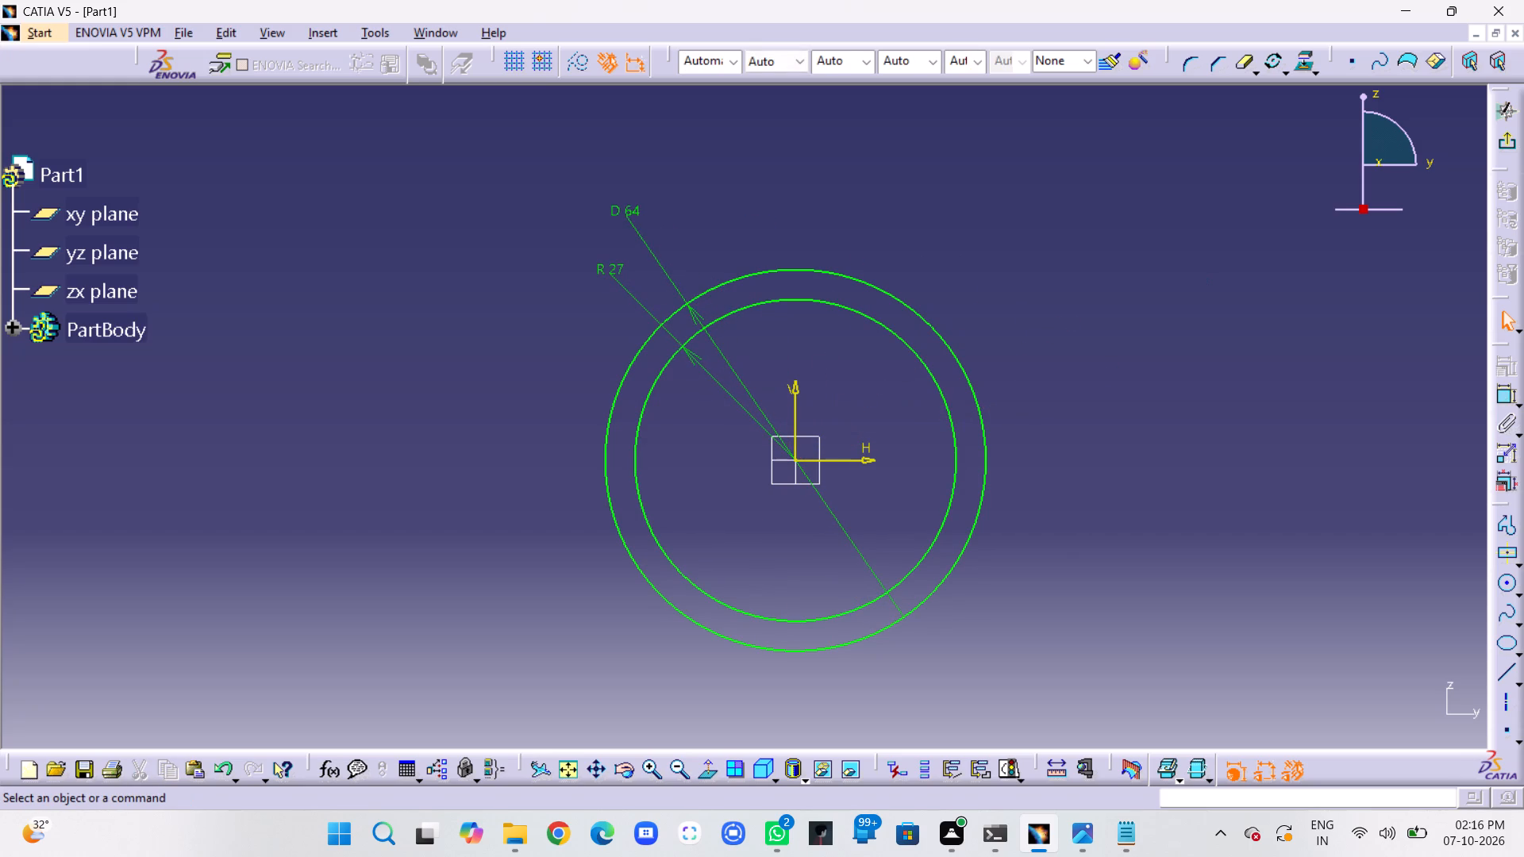
# Draw an axis line from the origin diagonally up and right past the circles, about 67 mm long at about 44°.
pyautogui.click(1506, 701)
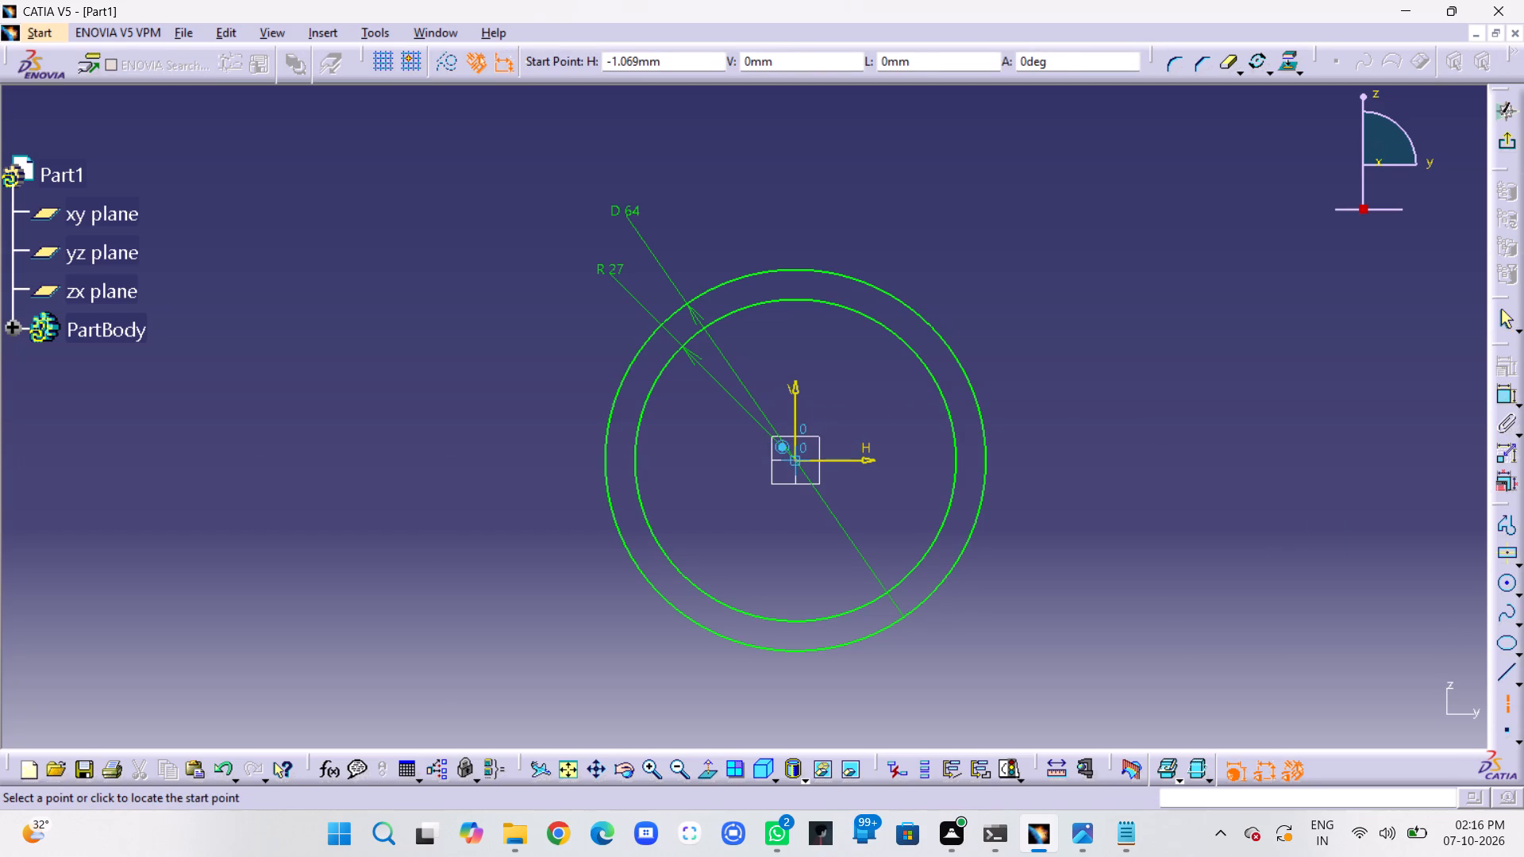
pyautogui.click(793, 459)
pyautogui.click(1083, 183)
pyautogui.click(1201, 243)
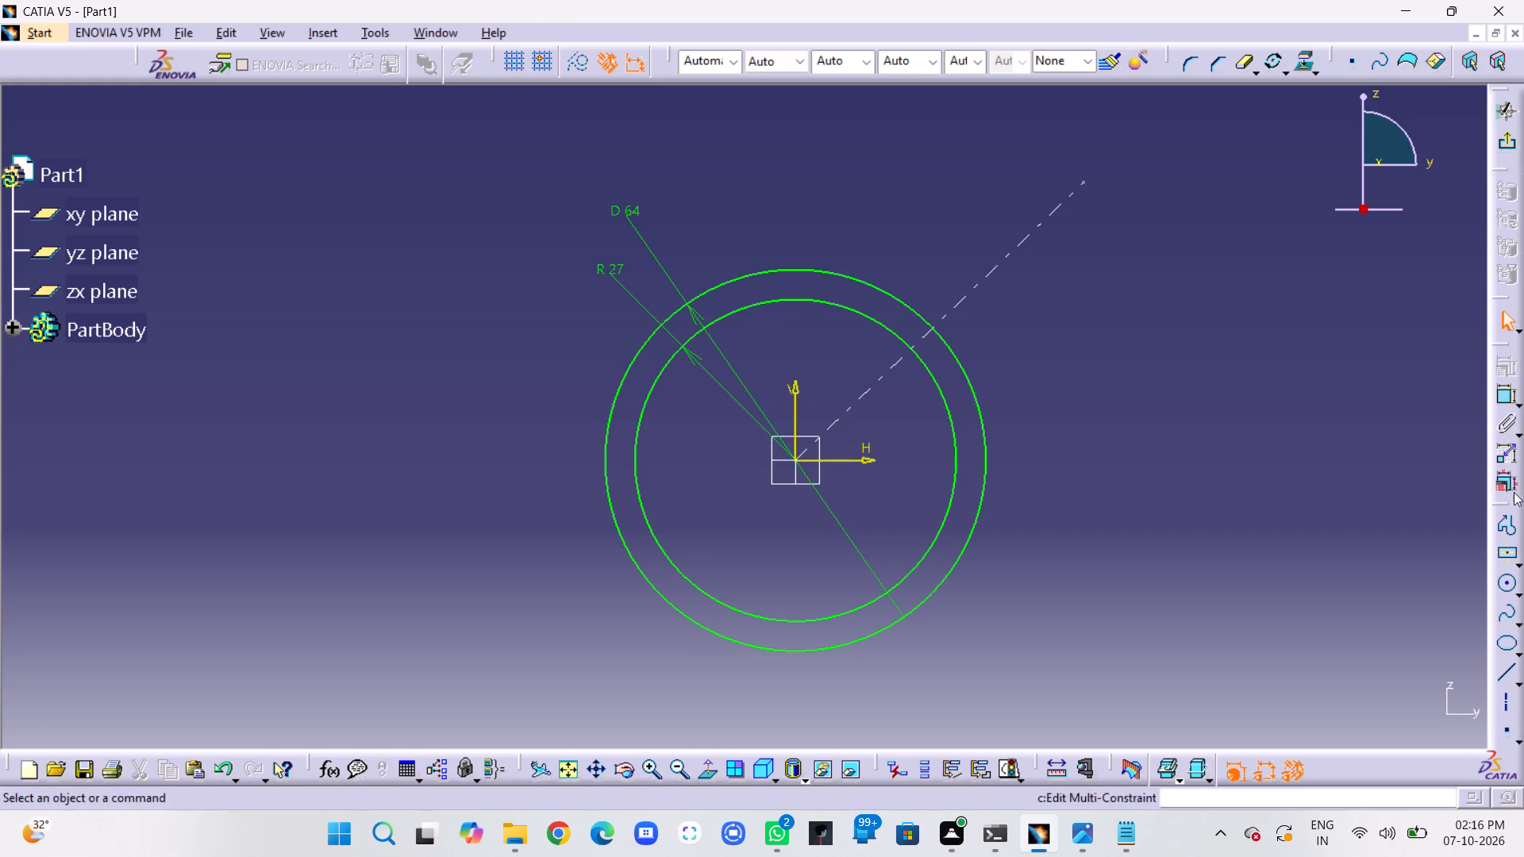
# Dimension the angle between the diagonal axis line and the horizontal H axis, and set it to 45°.
pyautogui.click(1500, 395)
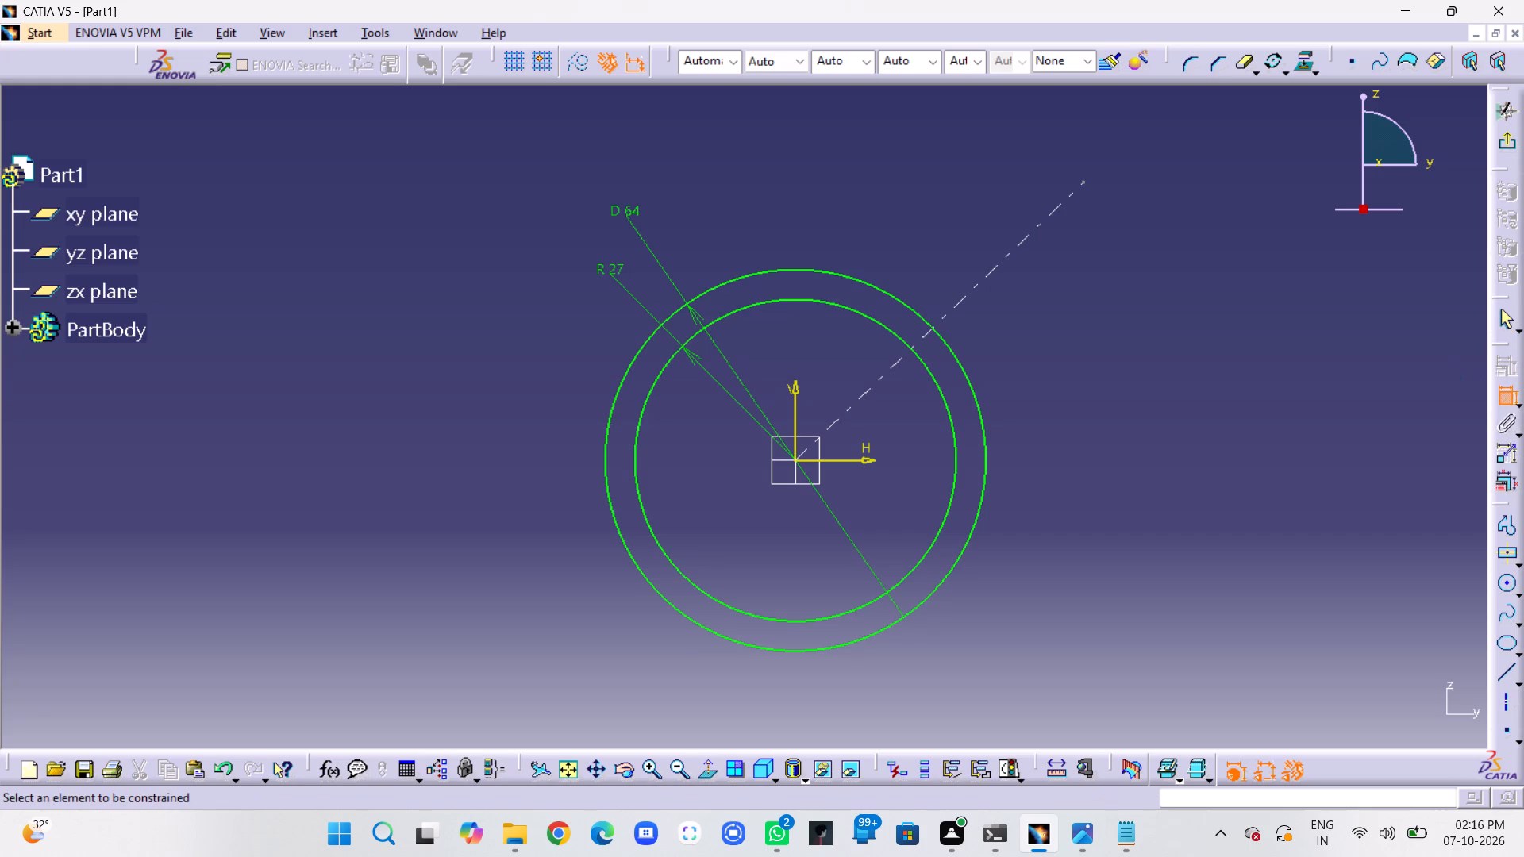
pyautogui.click(1016, 247)
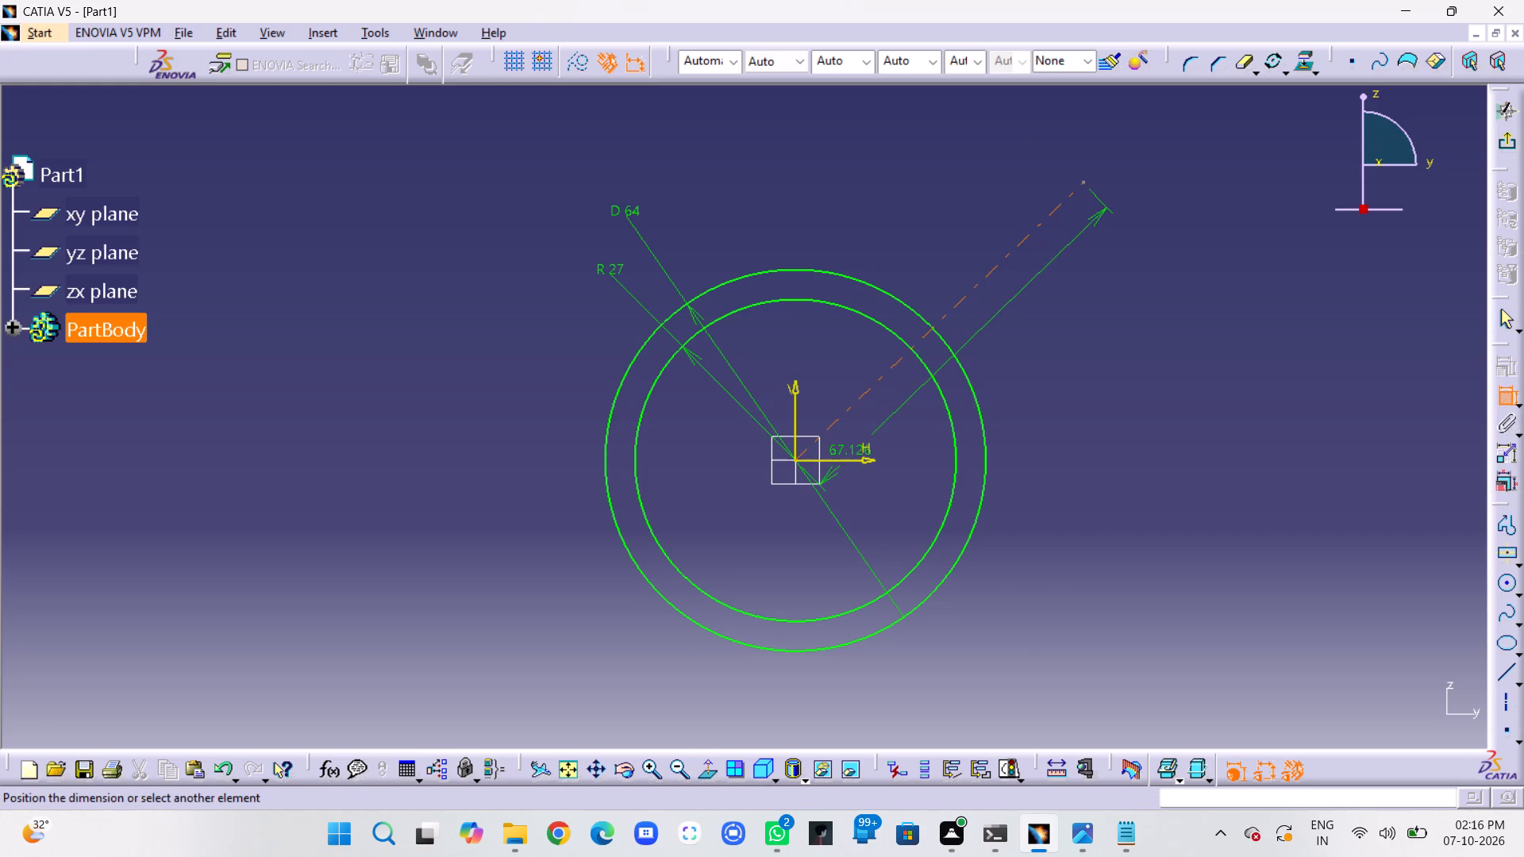
pyautogui.click(856, 459)
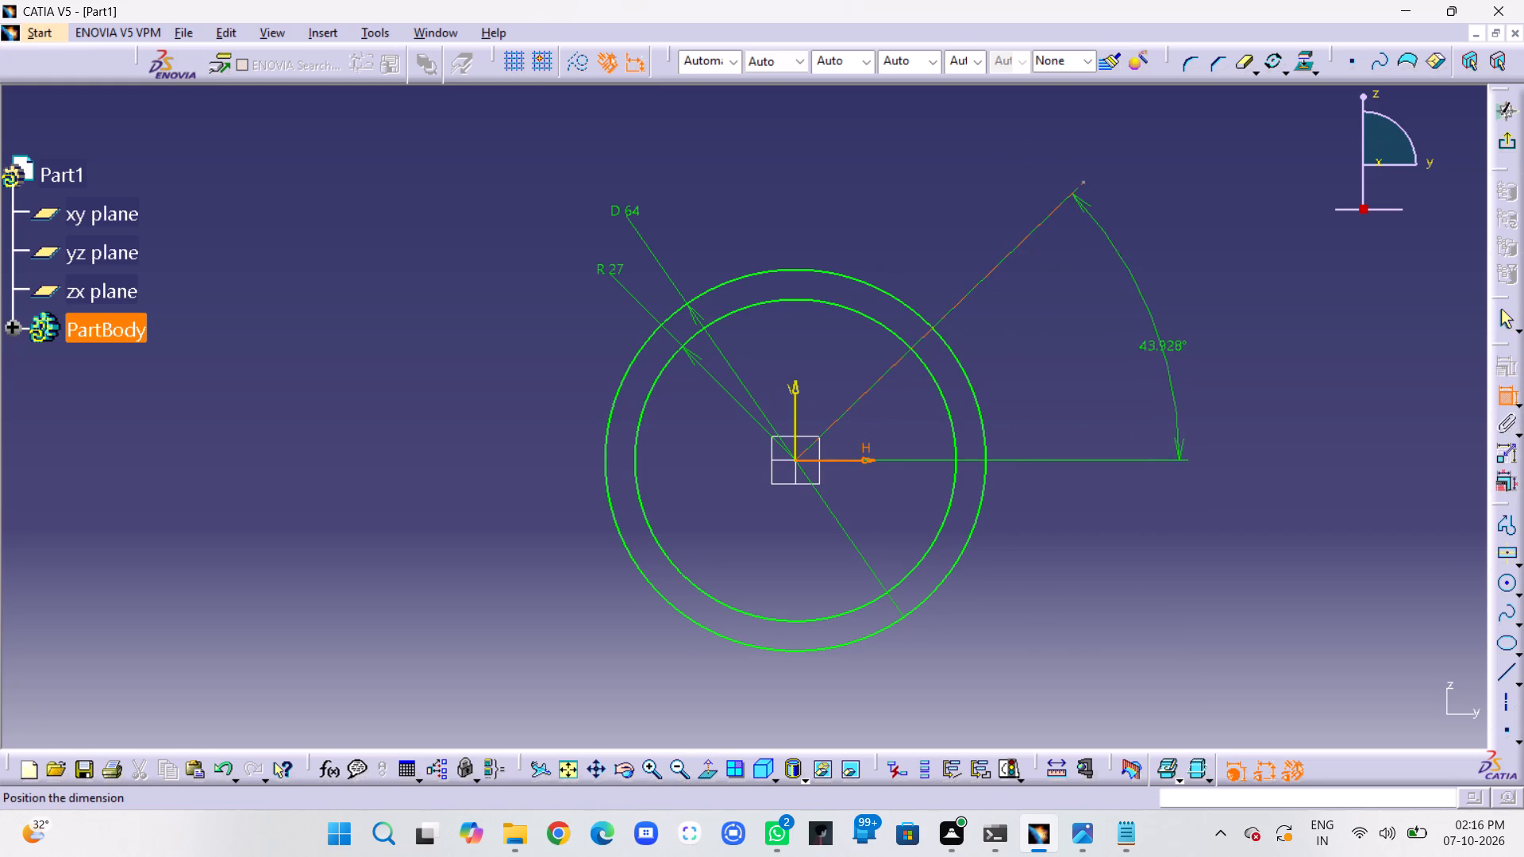
pyautogui.click(1288, 317)
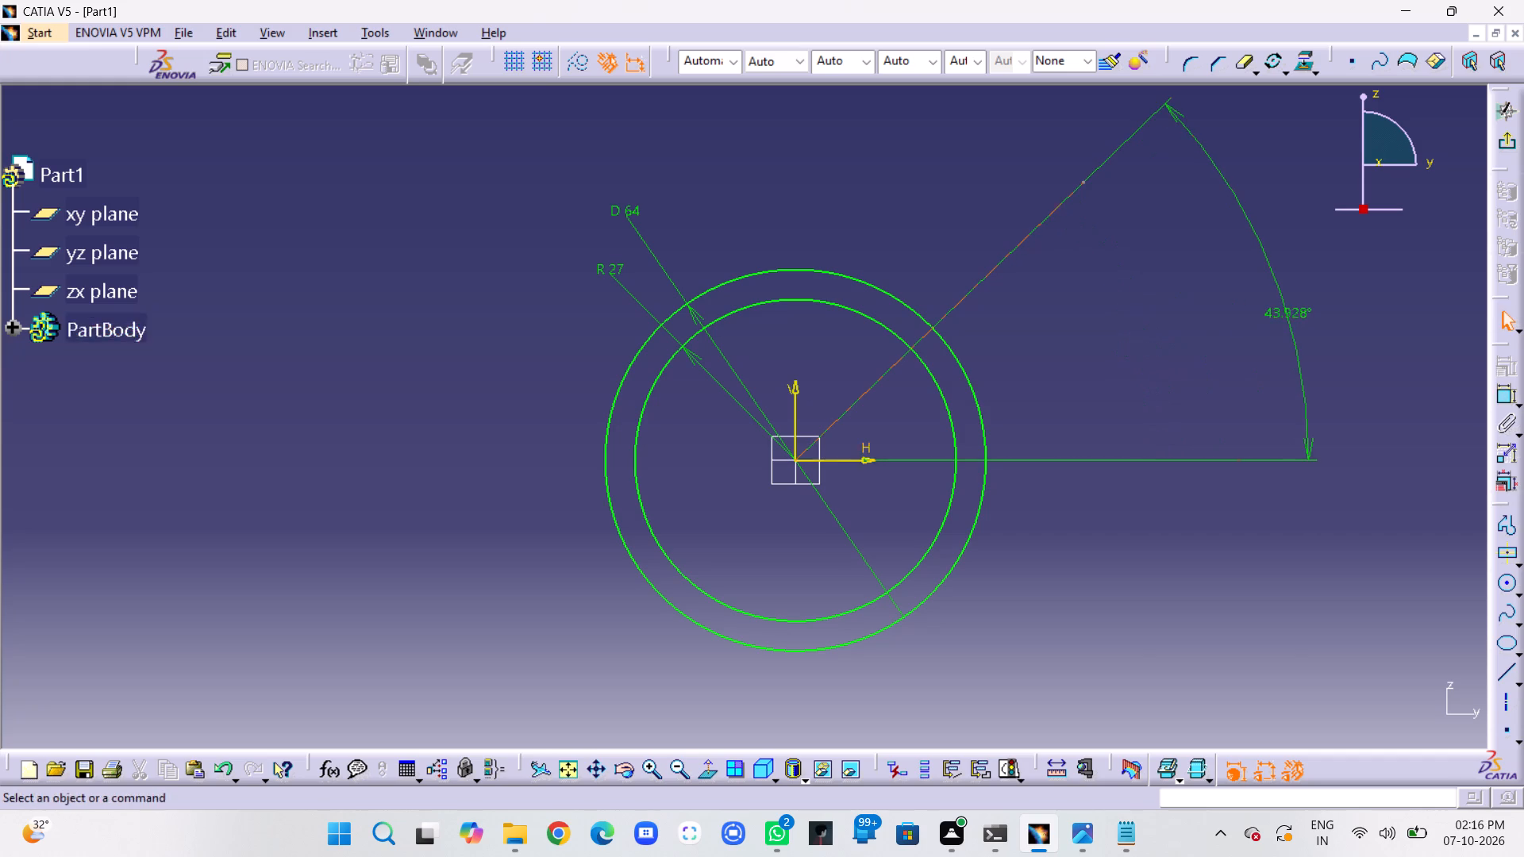
pyautogui.doubleClick(1299, 308)
pyautogui.write('45')
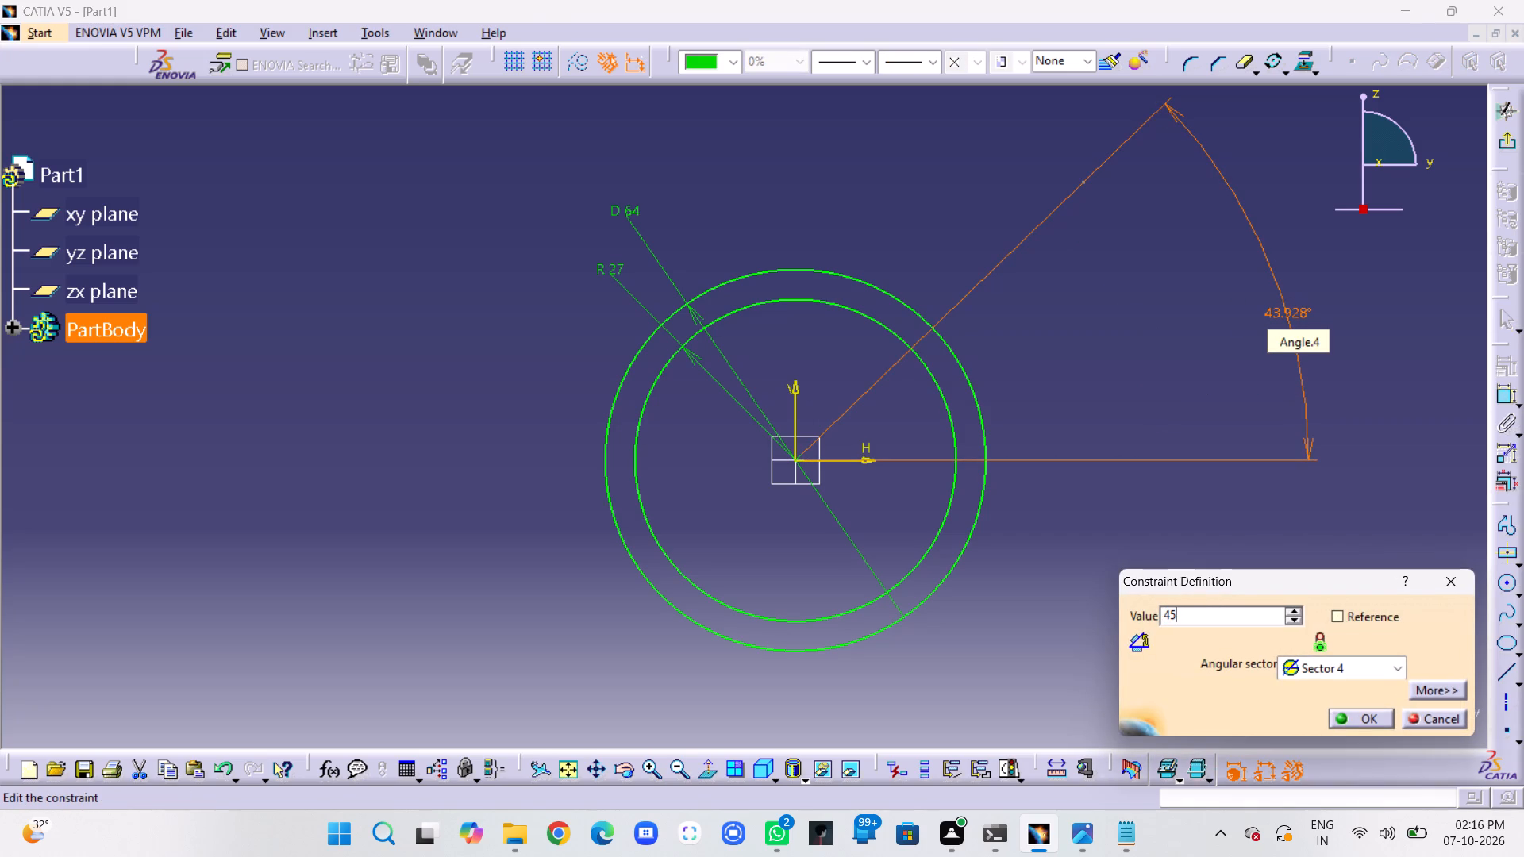
pyautogui.press('Return')
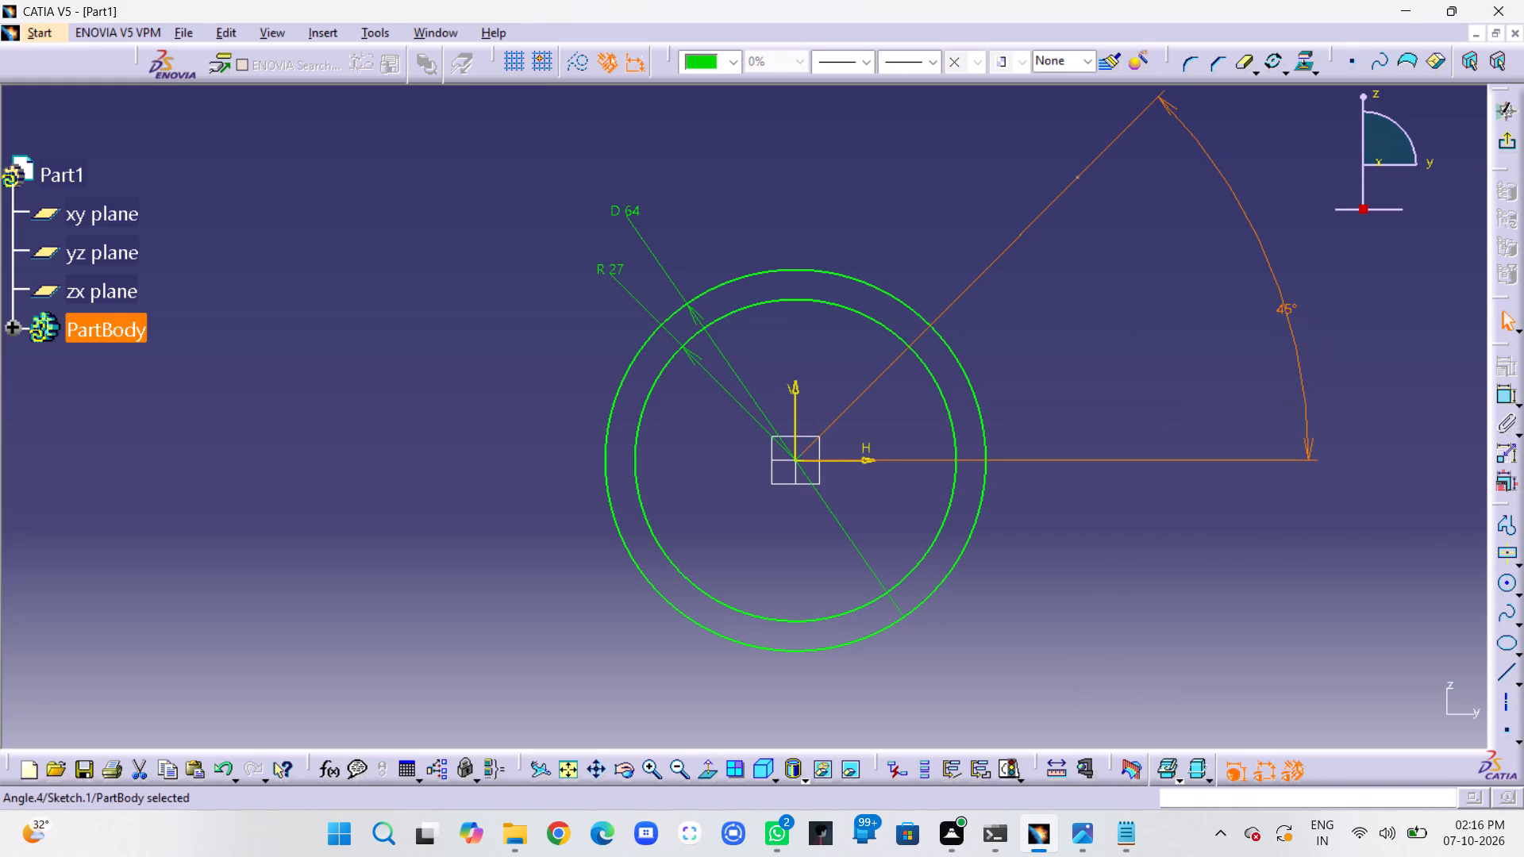
pyautogui.click(1403, 283)
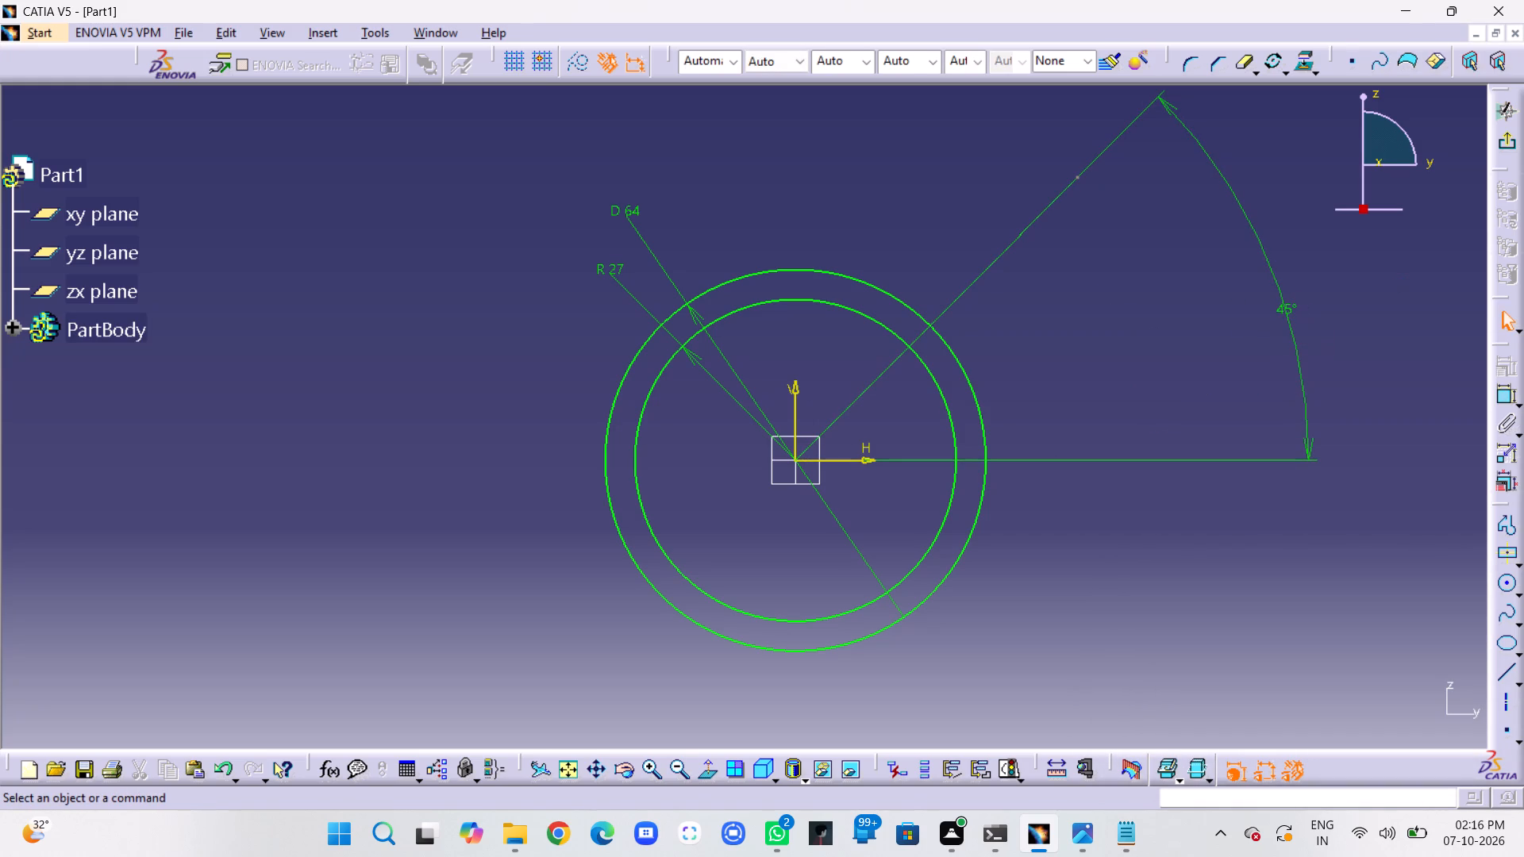
pyautogui.moveTo(1398, 283); pyautogui.dragTo(1291, 321, button='middle')
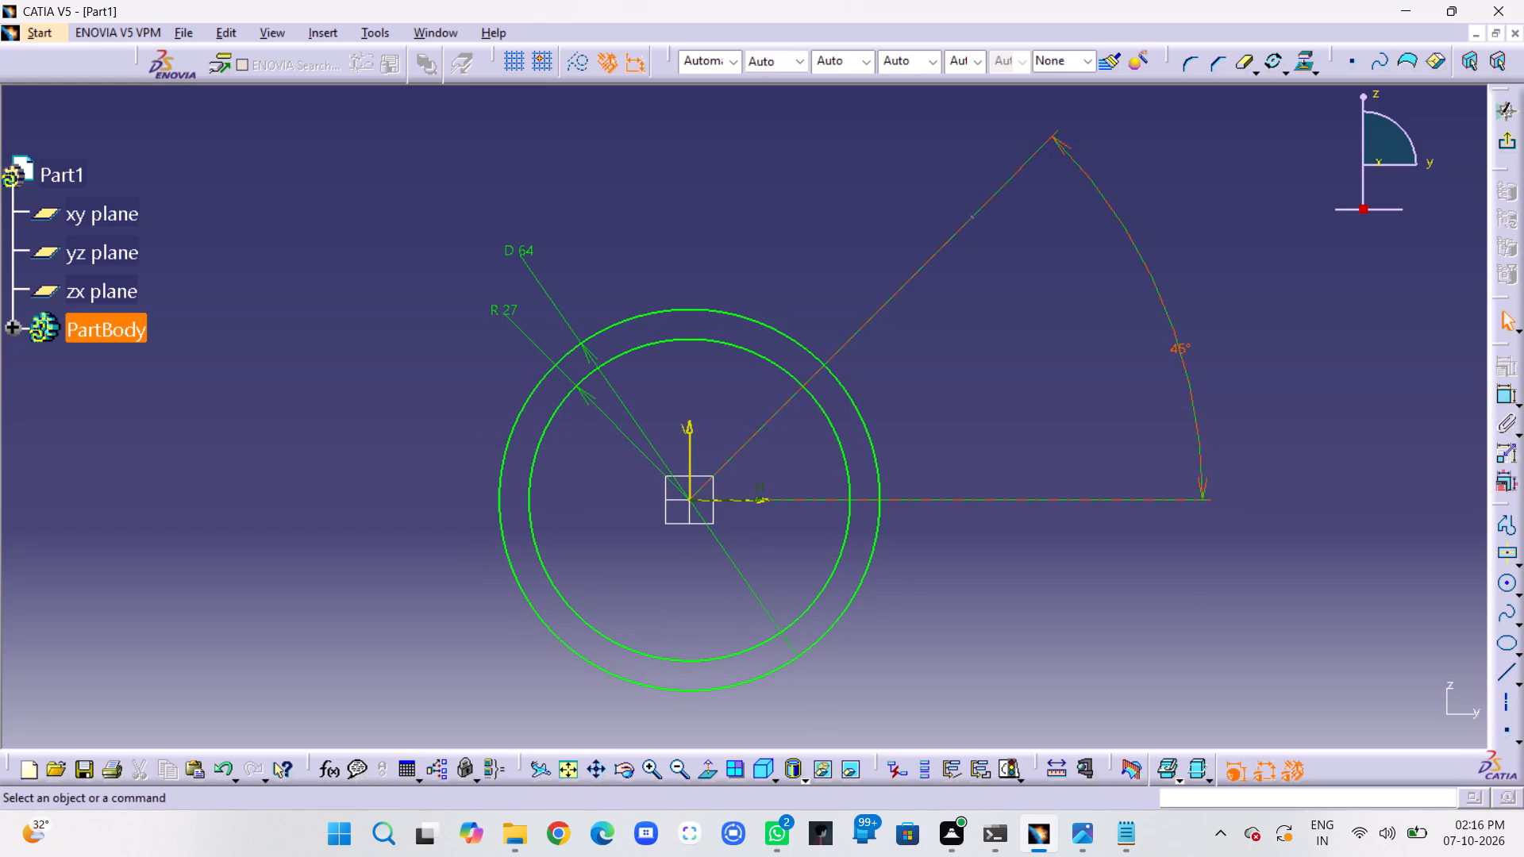
# Reposition the 45° dimension and stretch the outer end of the diagonal axis line farther away from the circles.
pyautogui.moveTo(1180, 347); pyautogui.dragTo(1006, 393)
pyautogui.click(1026, 250)
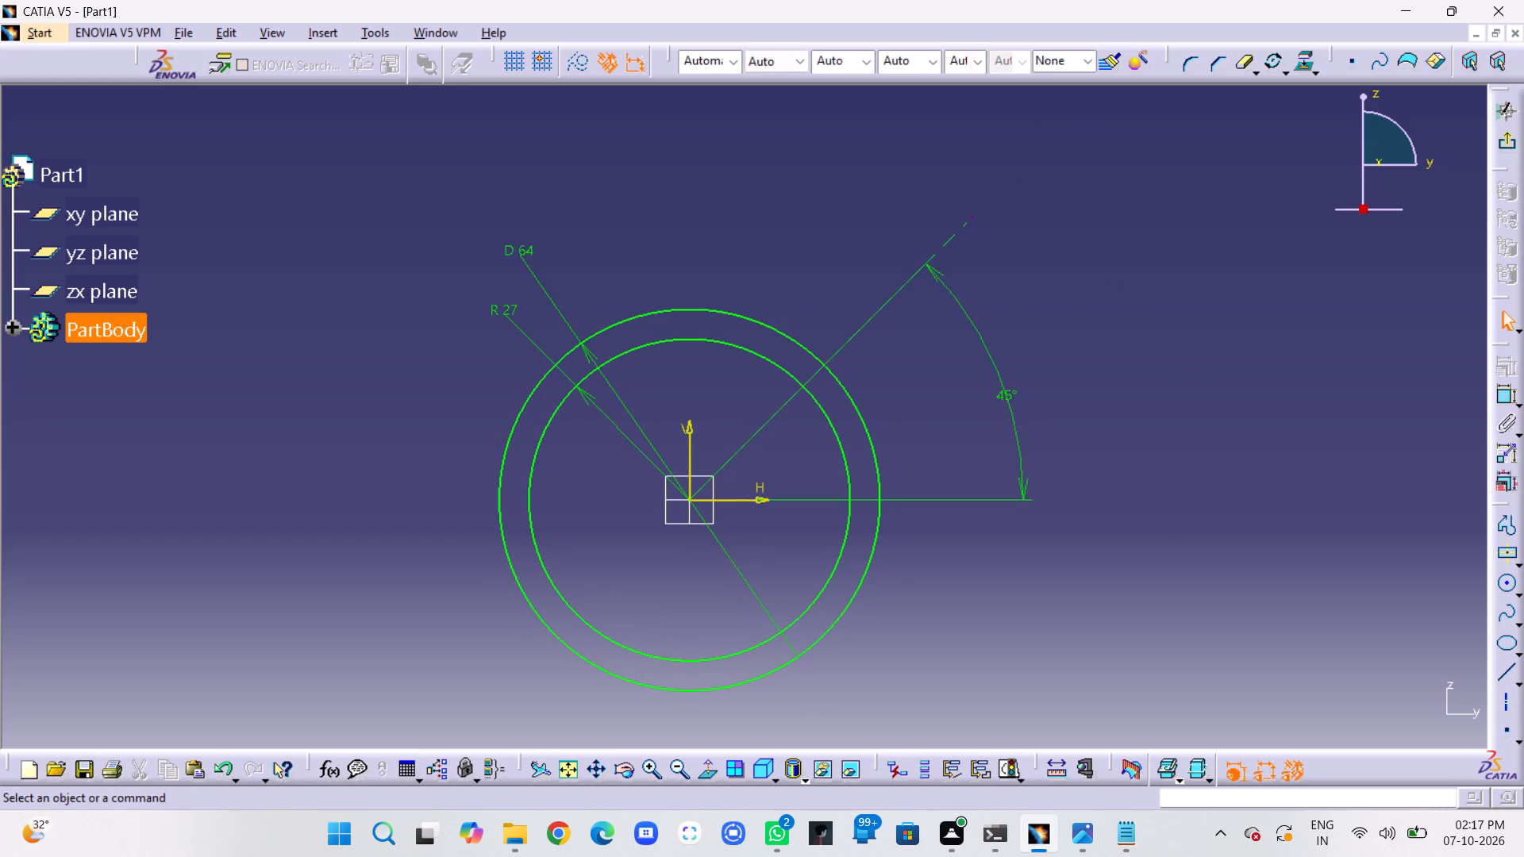
pyautogui.moveTo(970, 217); pyautogui.dragTo(1110, 158)
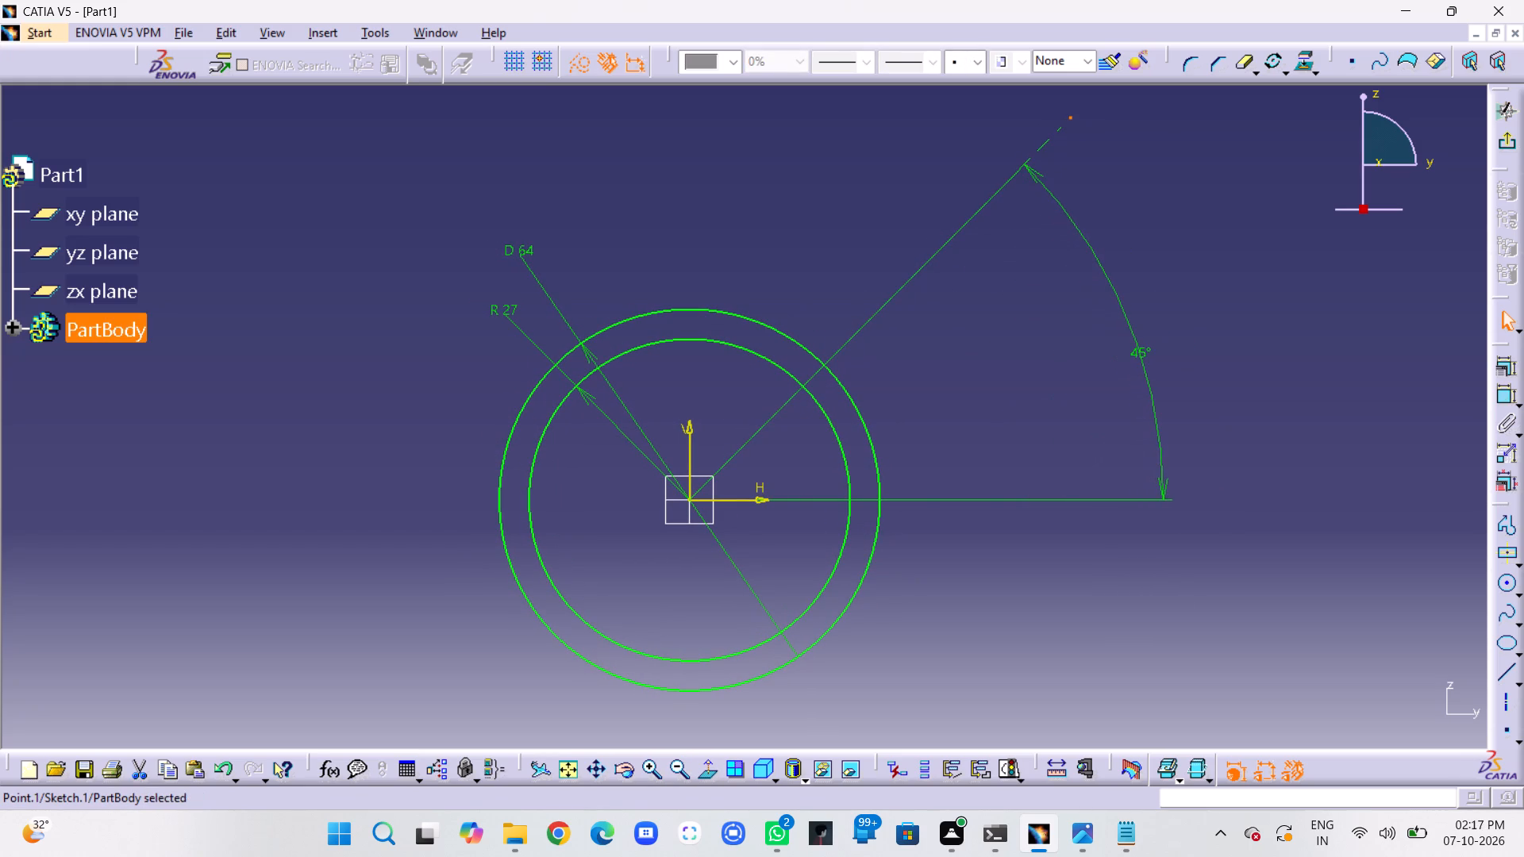
pyautogui.click(1143, 355)
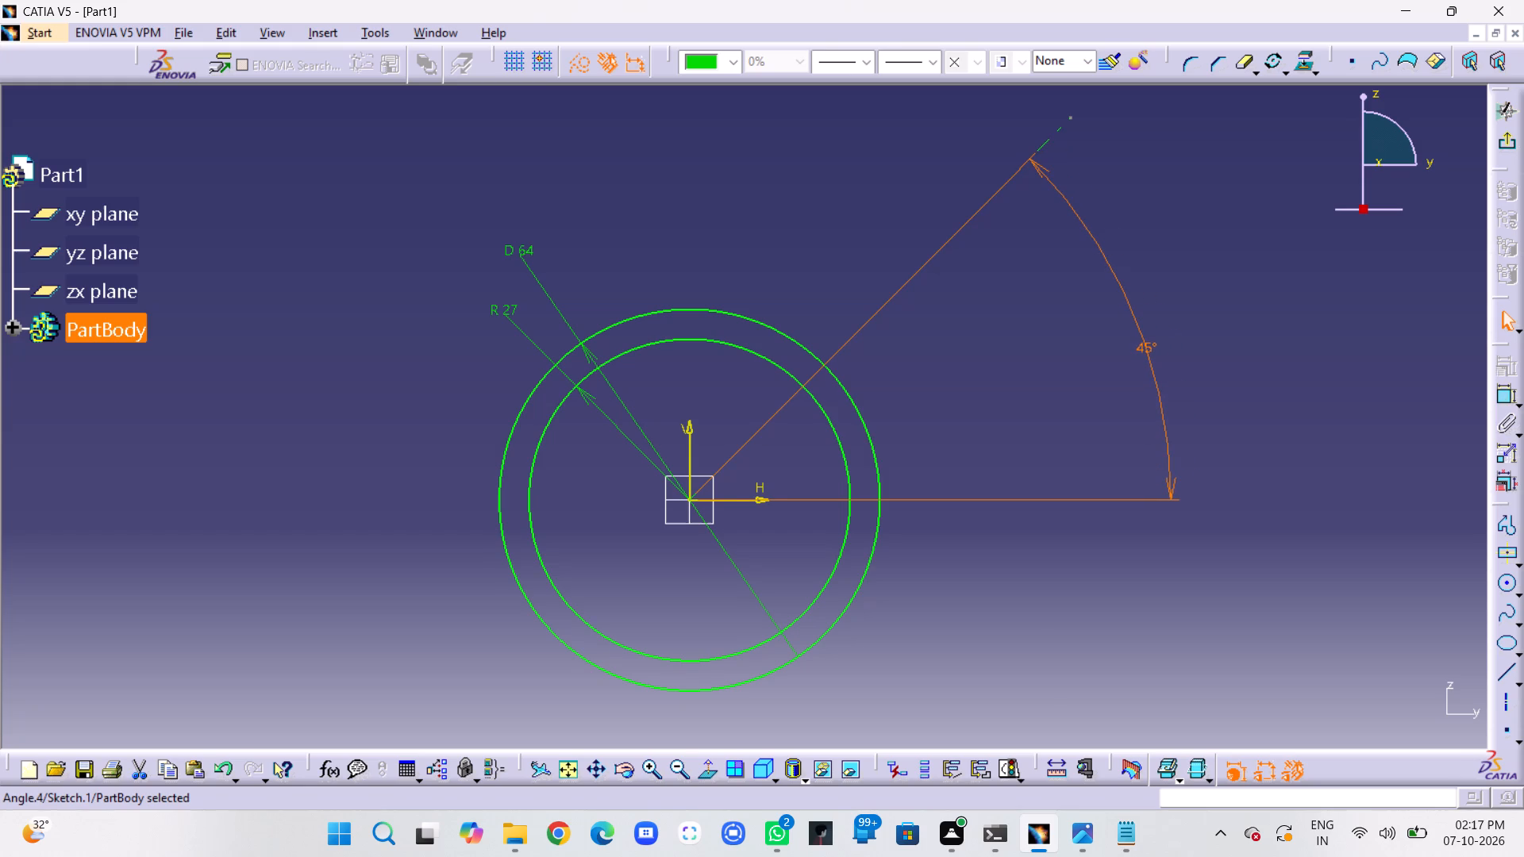
# Draw a horizontal axis line about 164 mm long along the H axis, passing through the origin and beyond both sides of the circles.
pyautogui.moveTo(1202, 349); pyautogui.dragTo(1272, 387, button='middle')
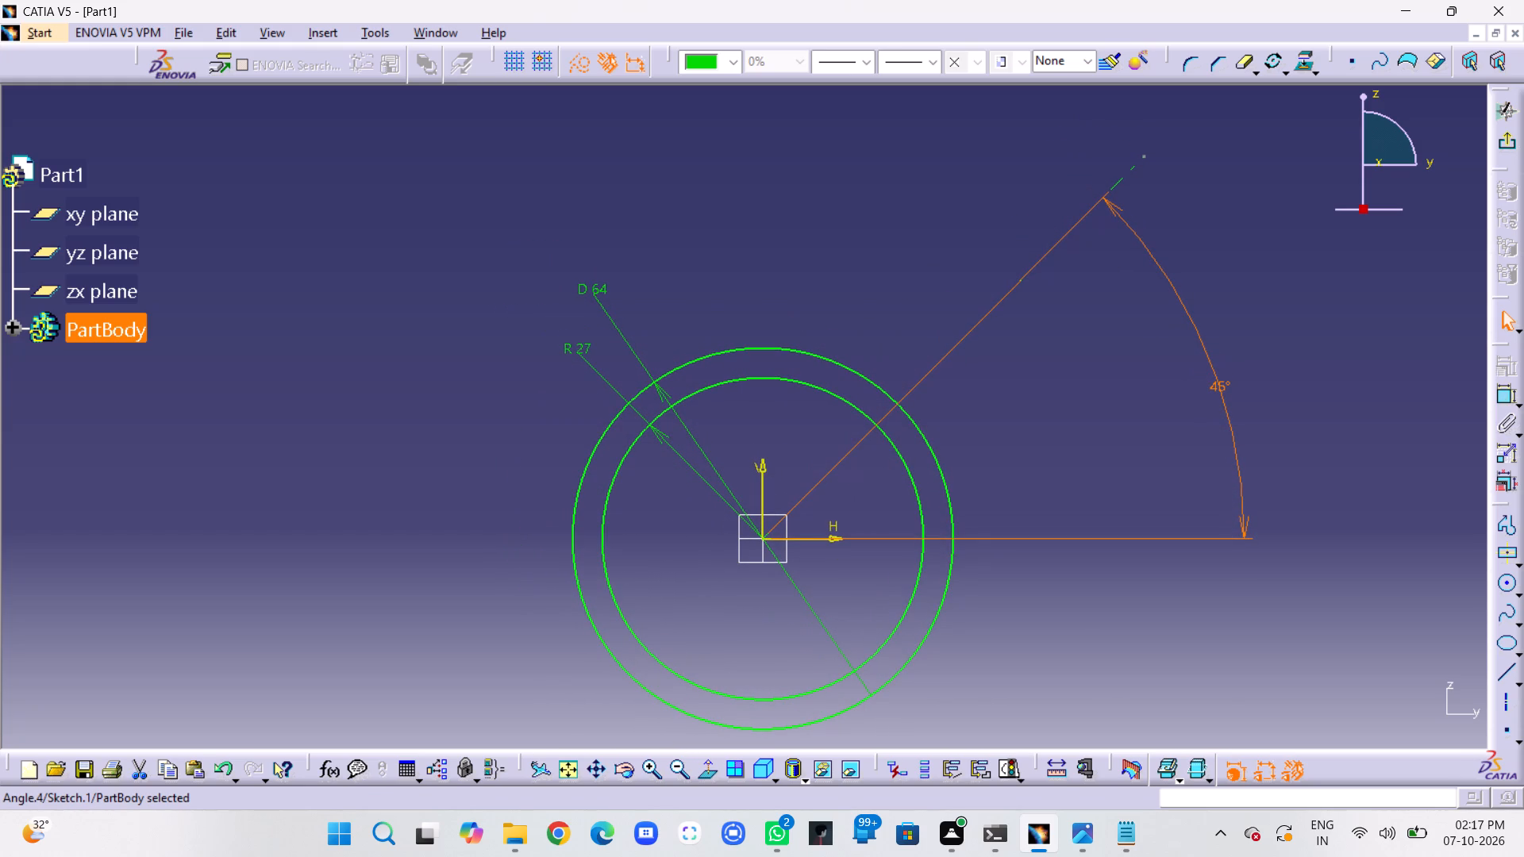
pyautogui.click(1510, 701)
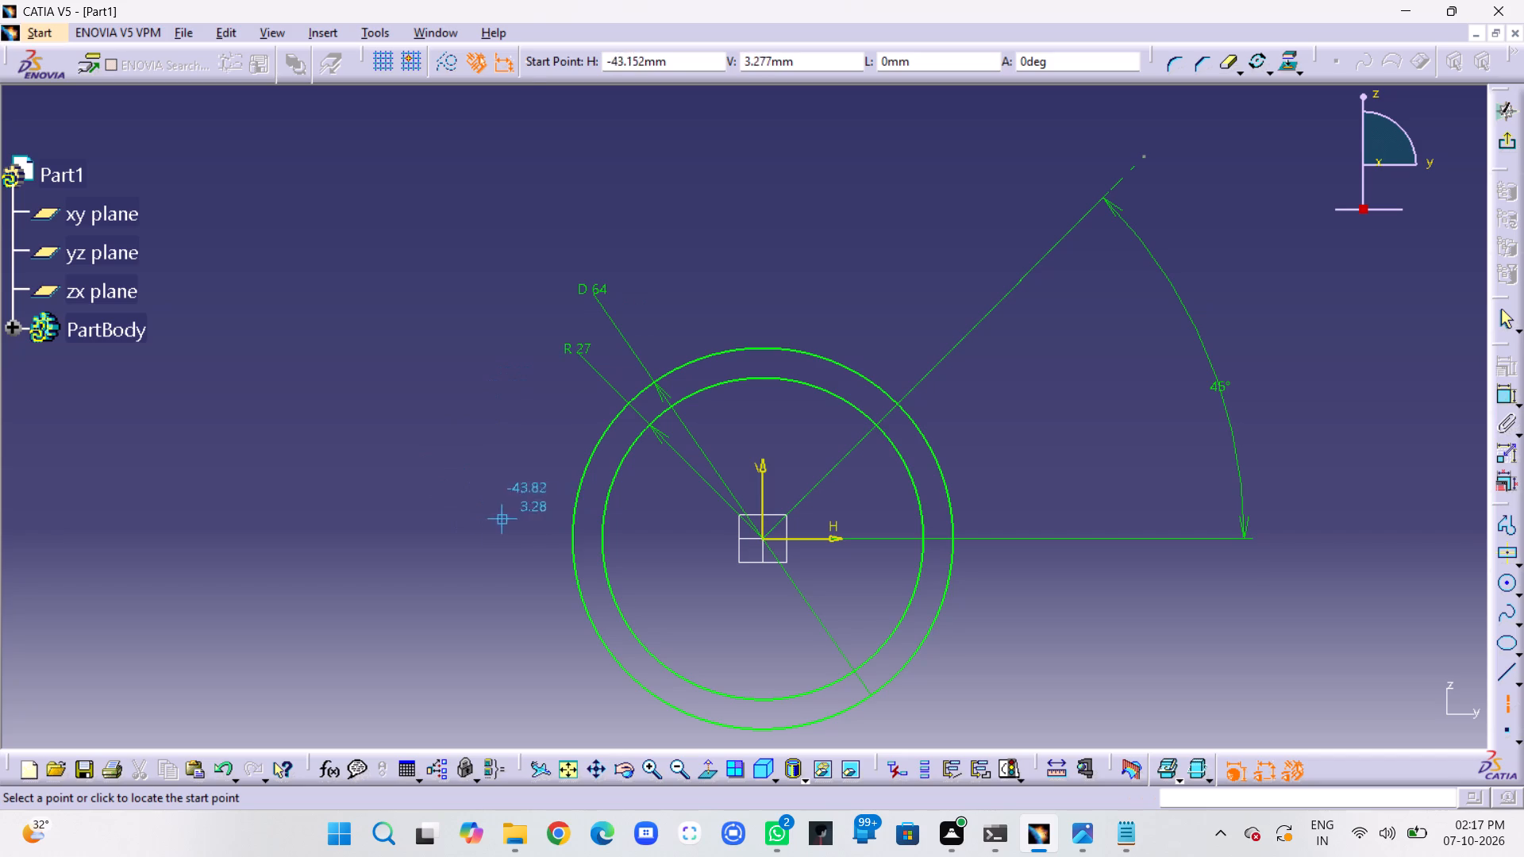
pyautogui.click(374, 541)
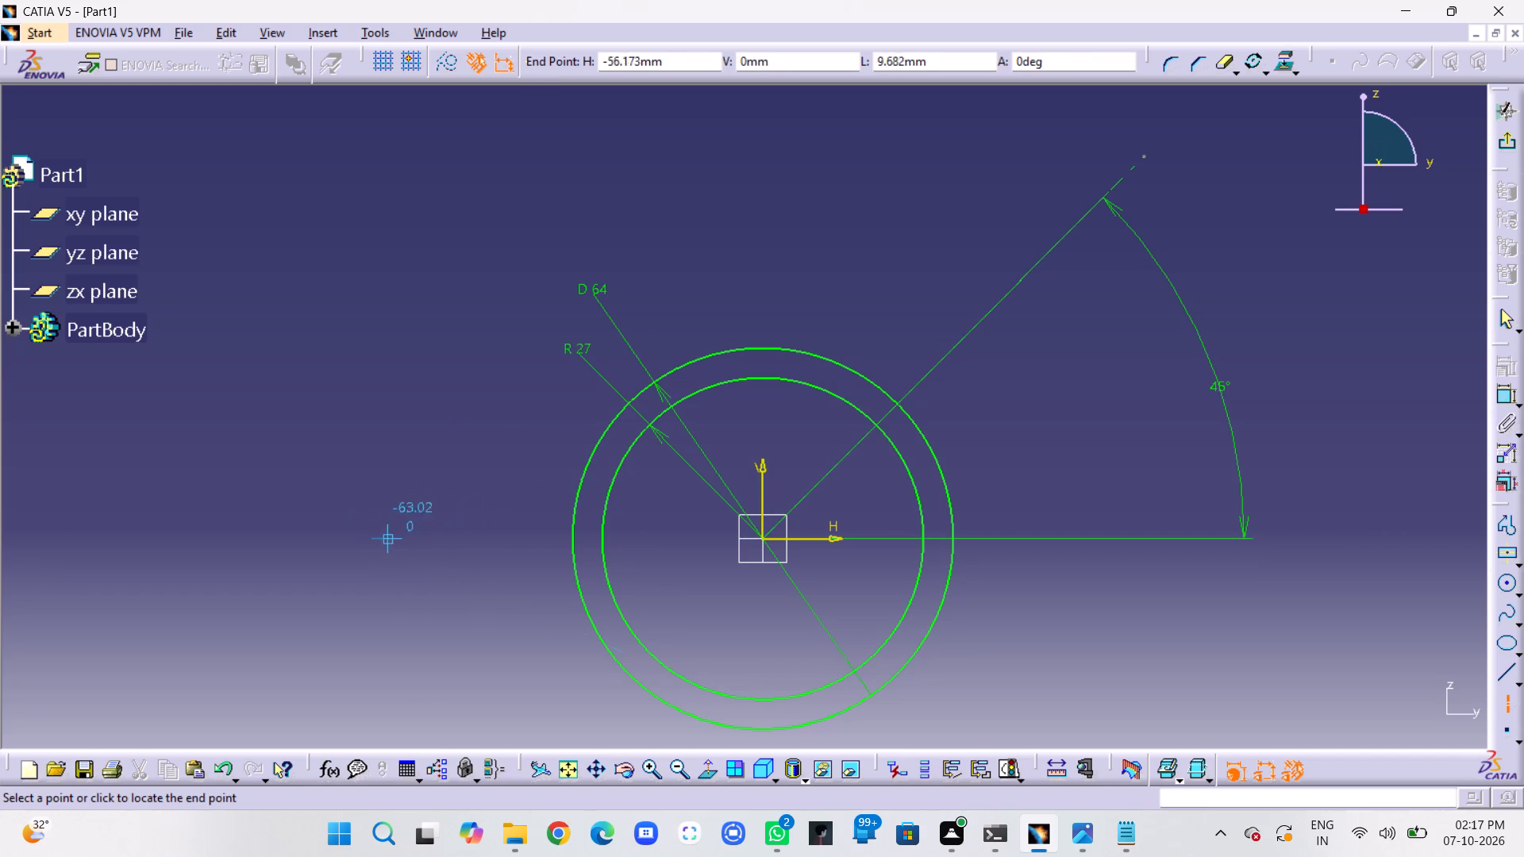
pyautogui.click(1344, 540)
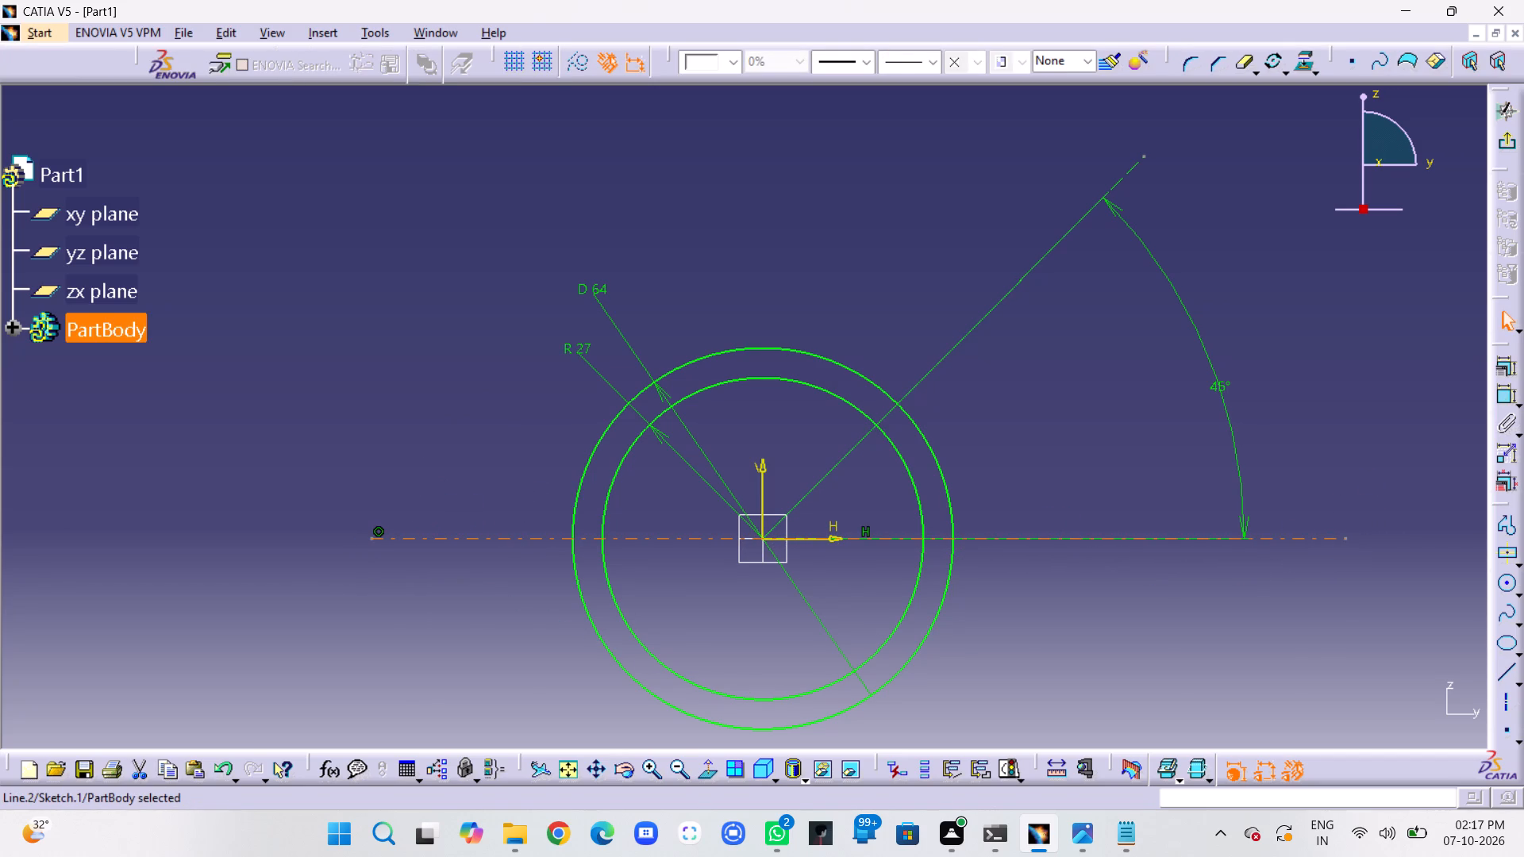
pyautogui.click(656, 197)
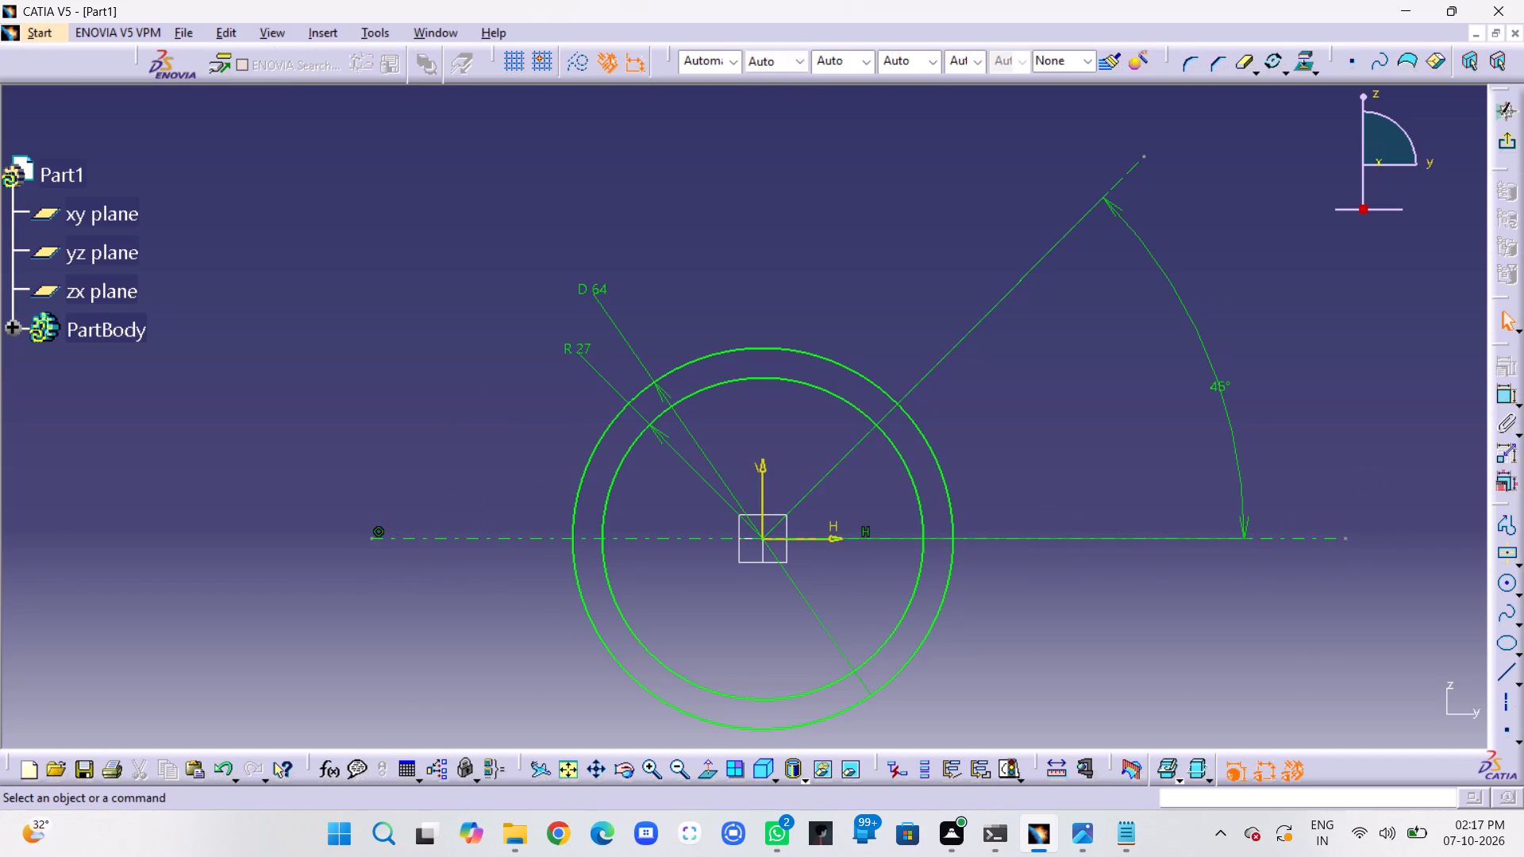
# Replace the 45° dimension with a new angle dimension between the horizontal axis line and the diagonal axis line.
pyautogui.click(1240, 478)
pyautogui.press('Delete')
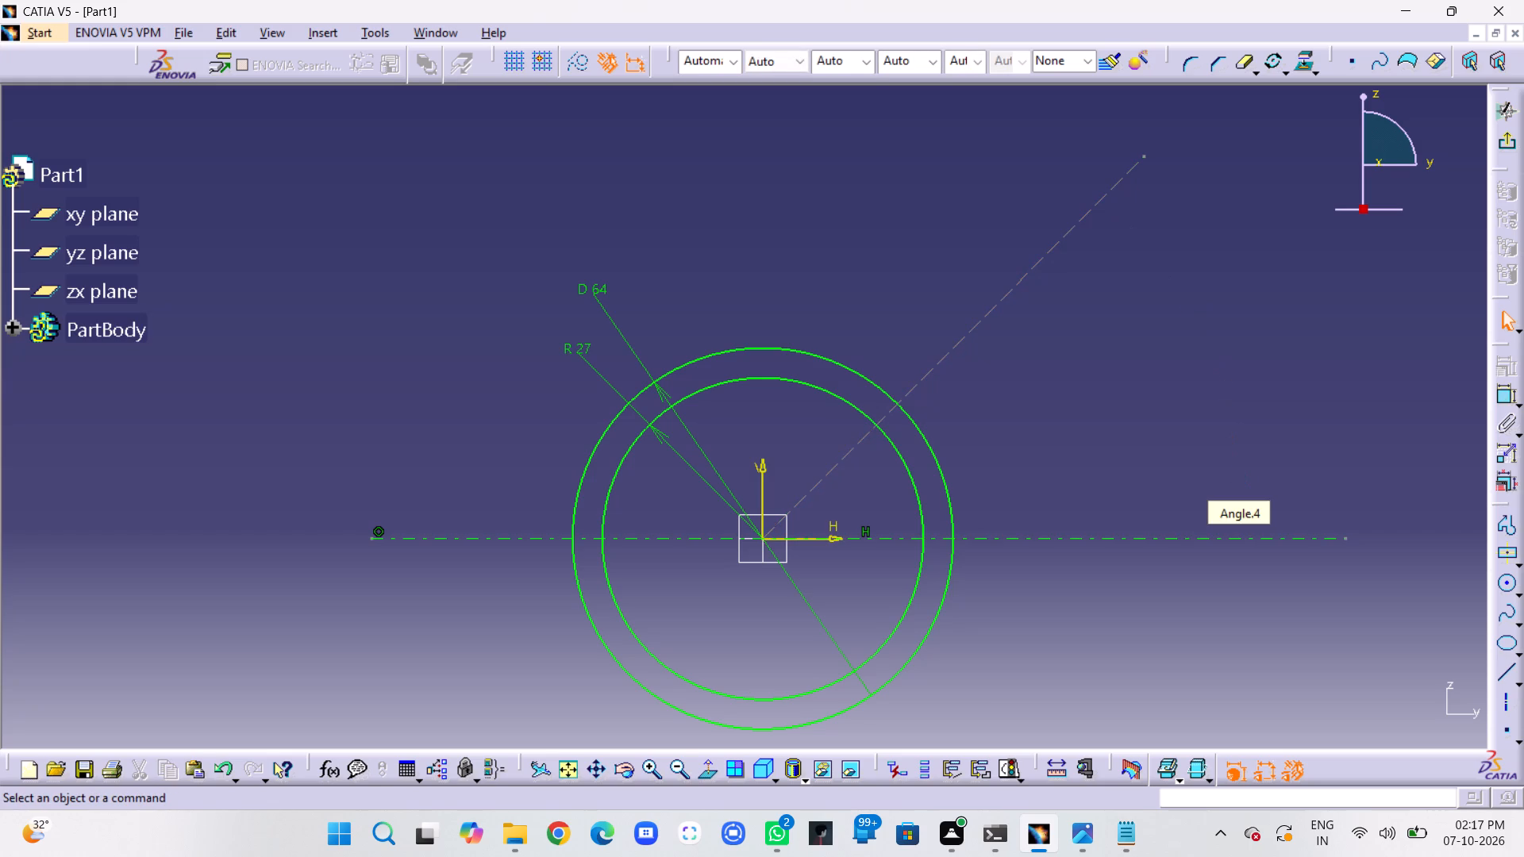
pyautogui.click(1503, 396)
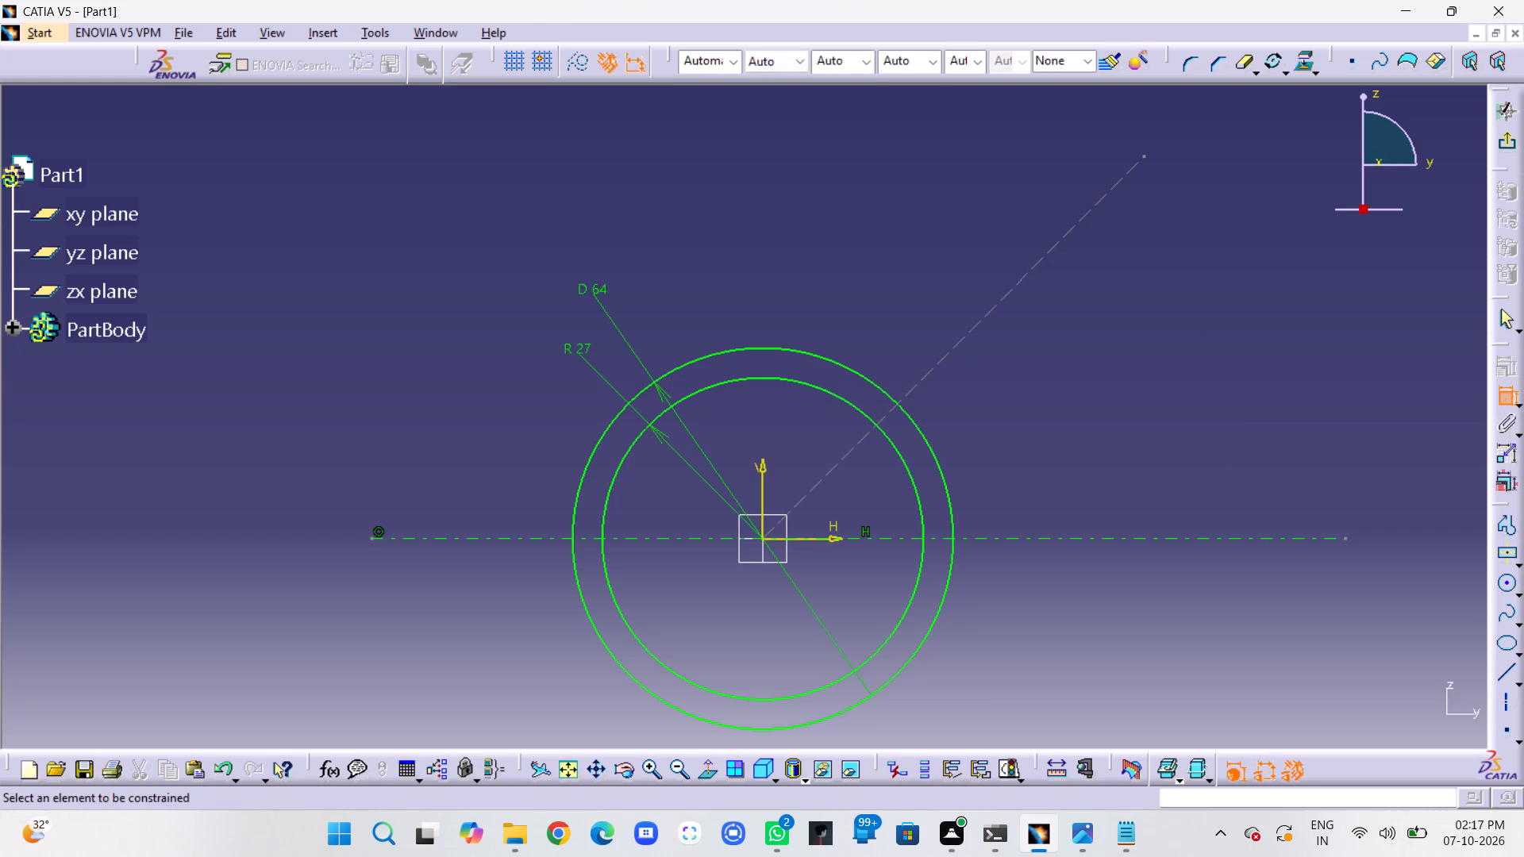
pyautogui.click(1302, 542)
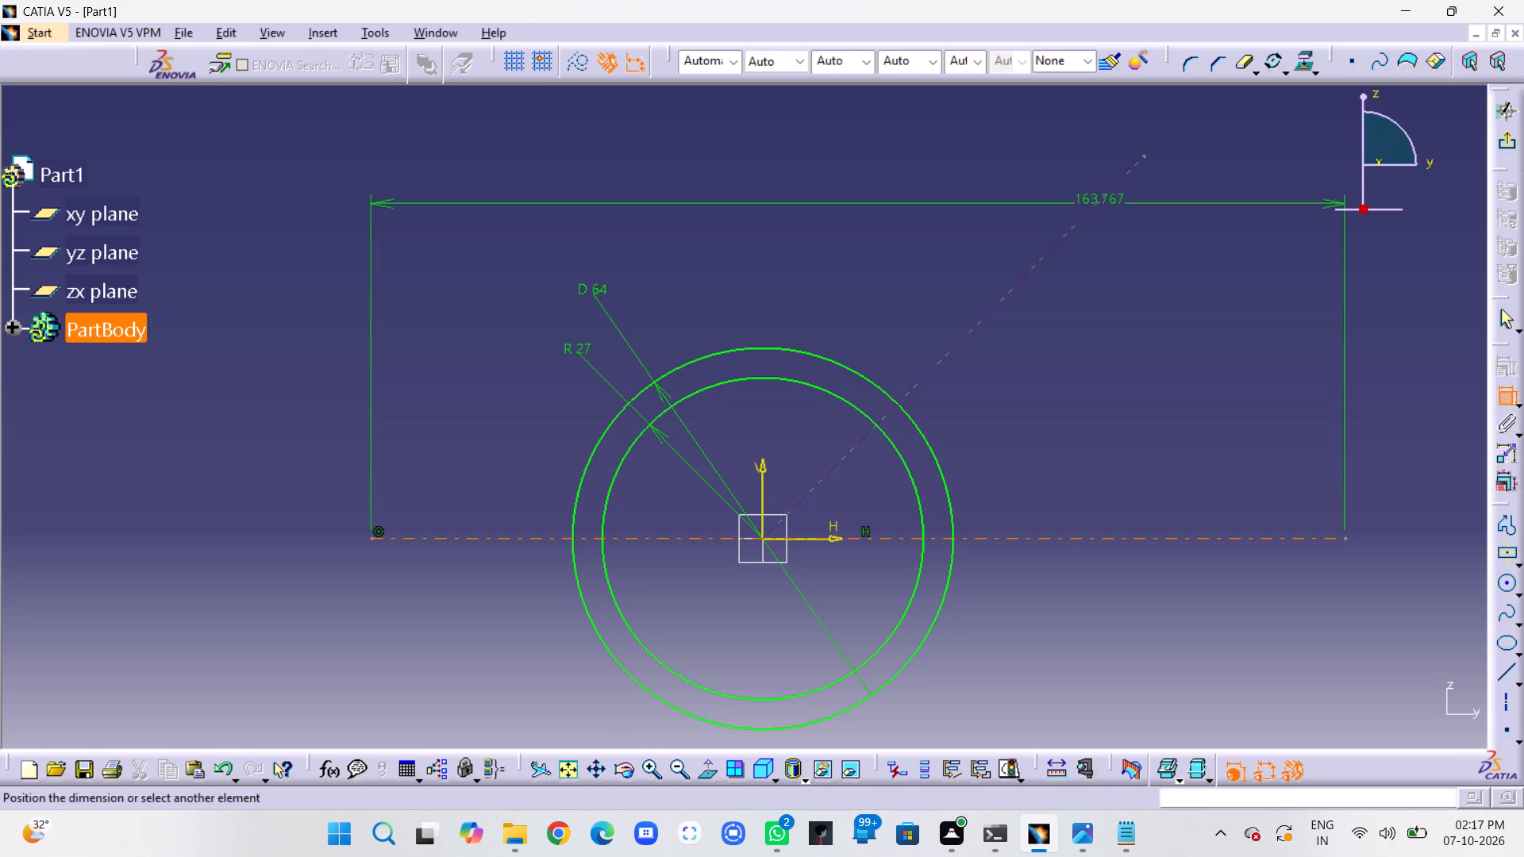
pyautogui.click(1099, 200)
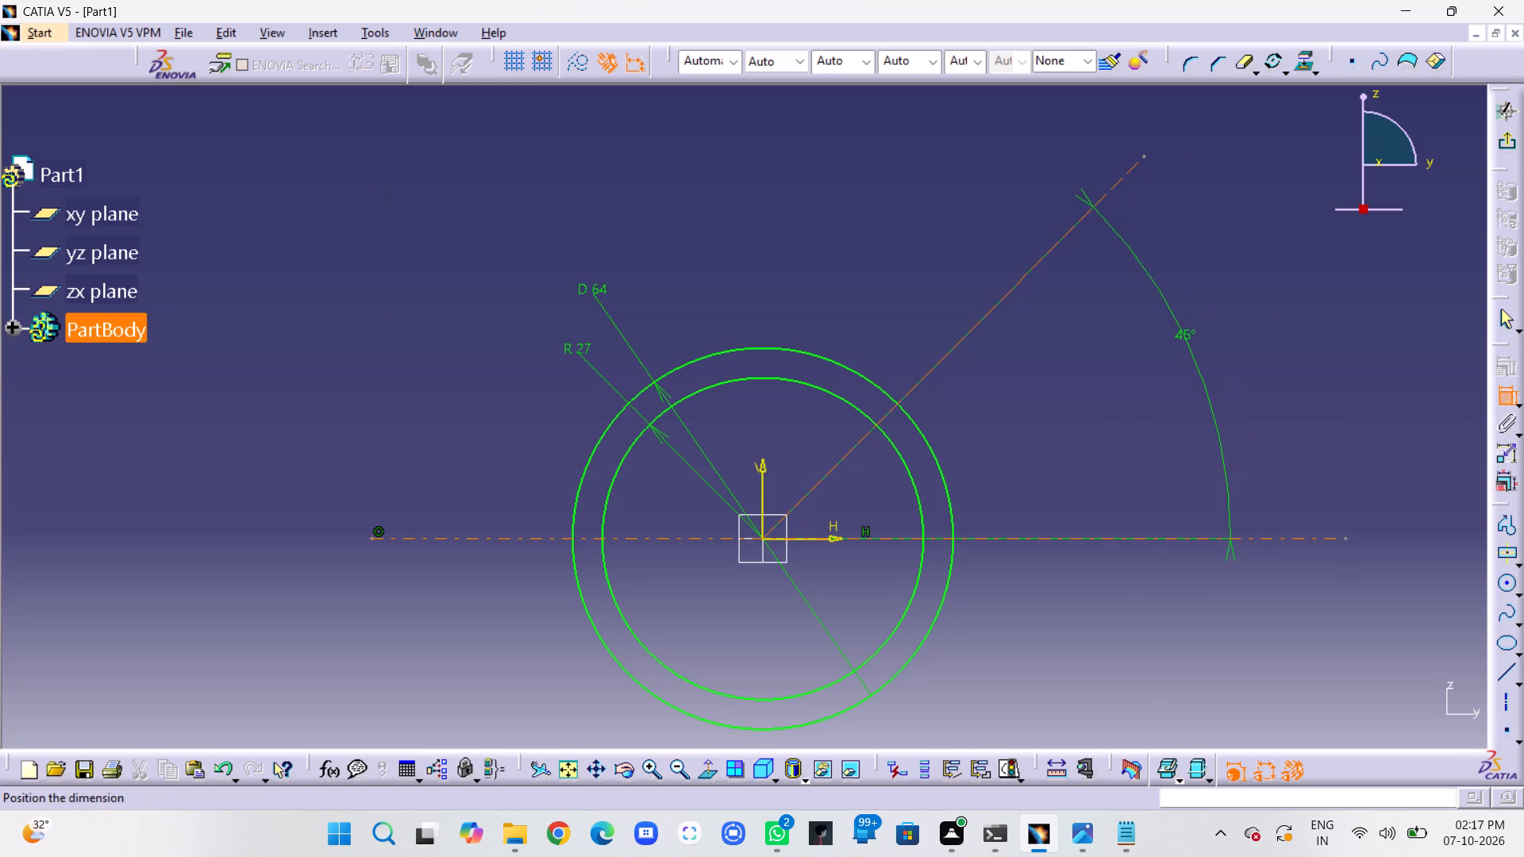
pyautogui.click(1176, 346)
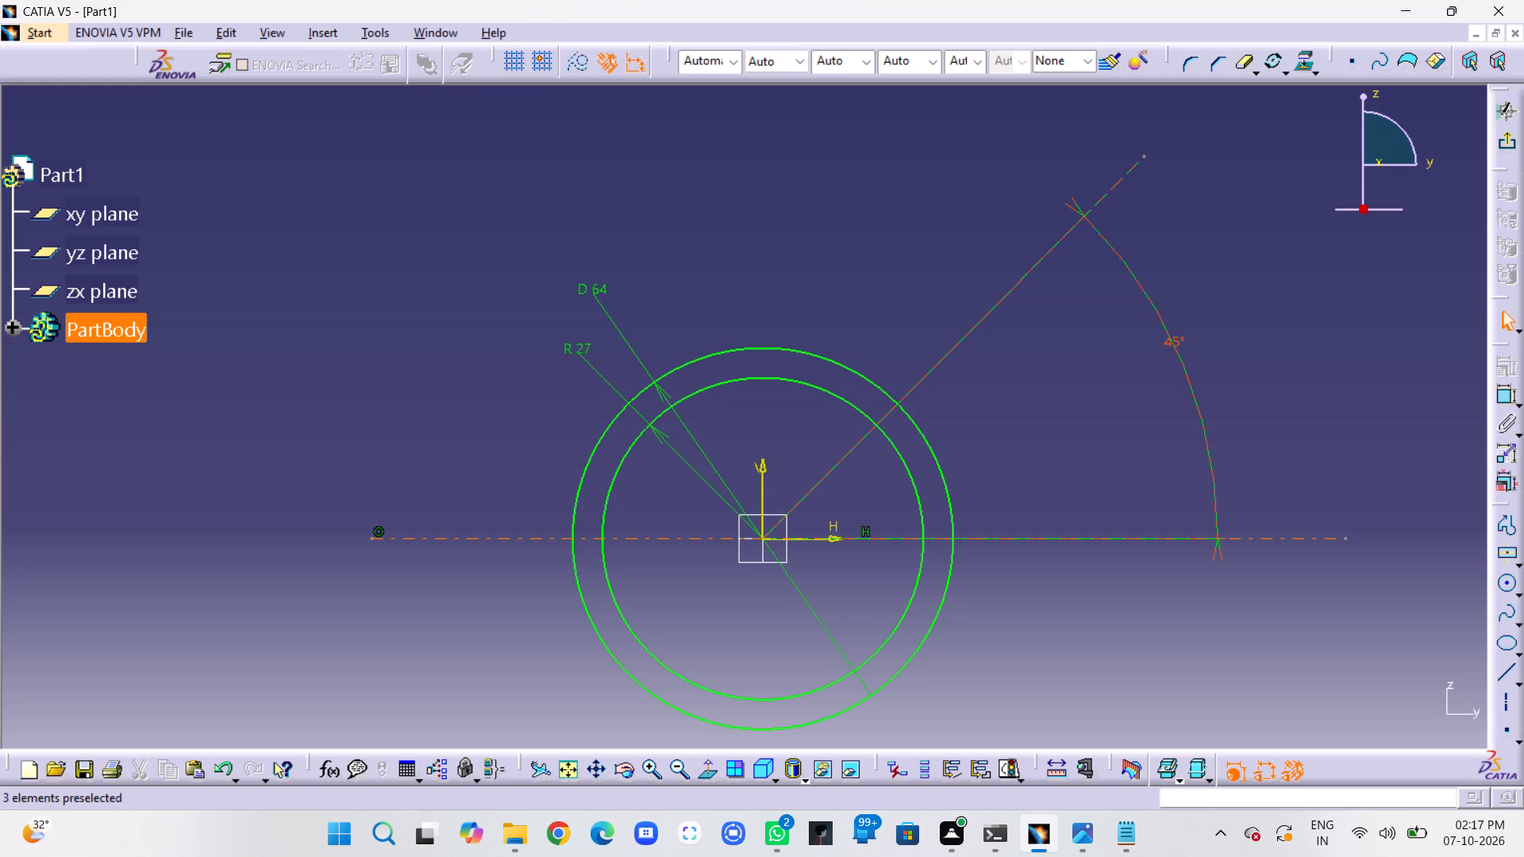
# Draw a construction circle centred on the origin, outside the existing circles, with a radius of about 53 mm.
pyautogui.click(1504, 584)
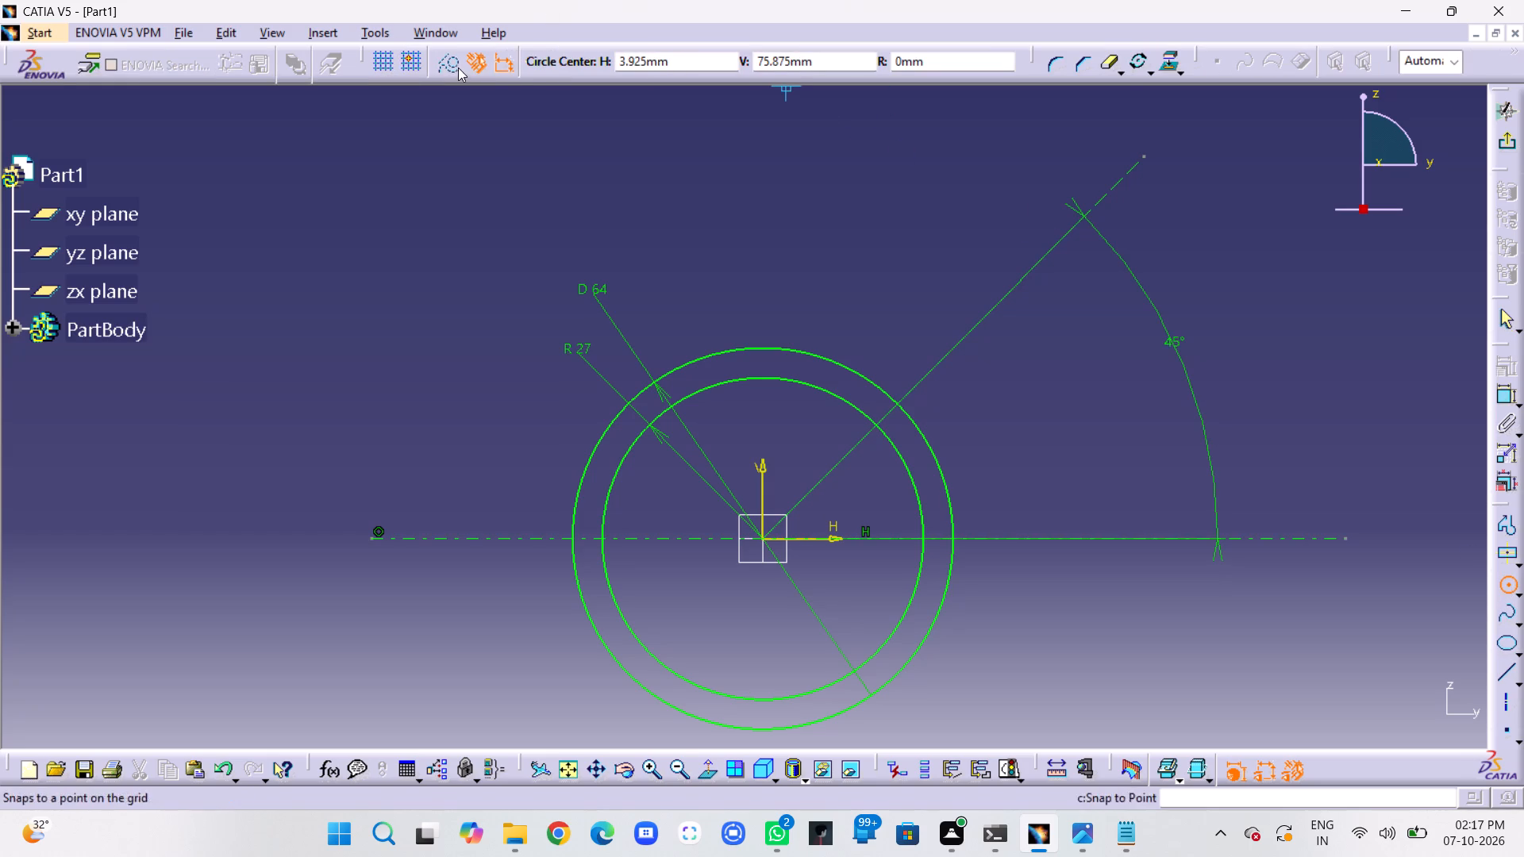
pyautogui.click(448, 67)
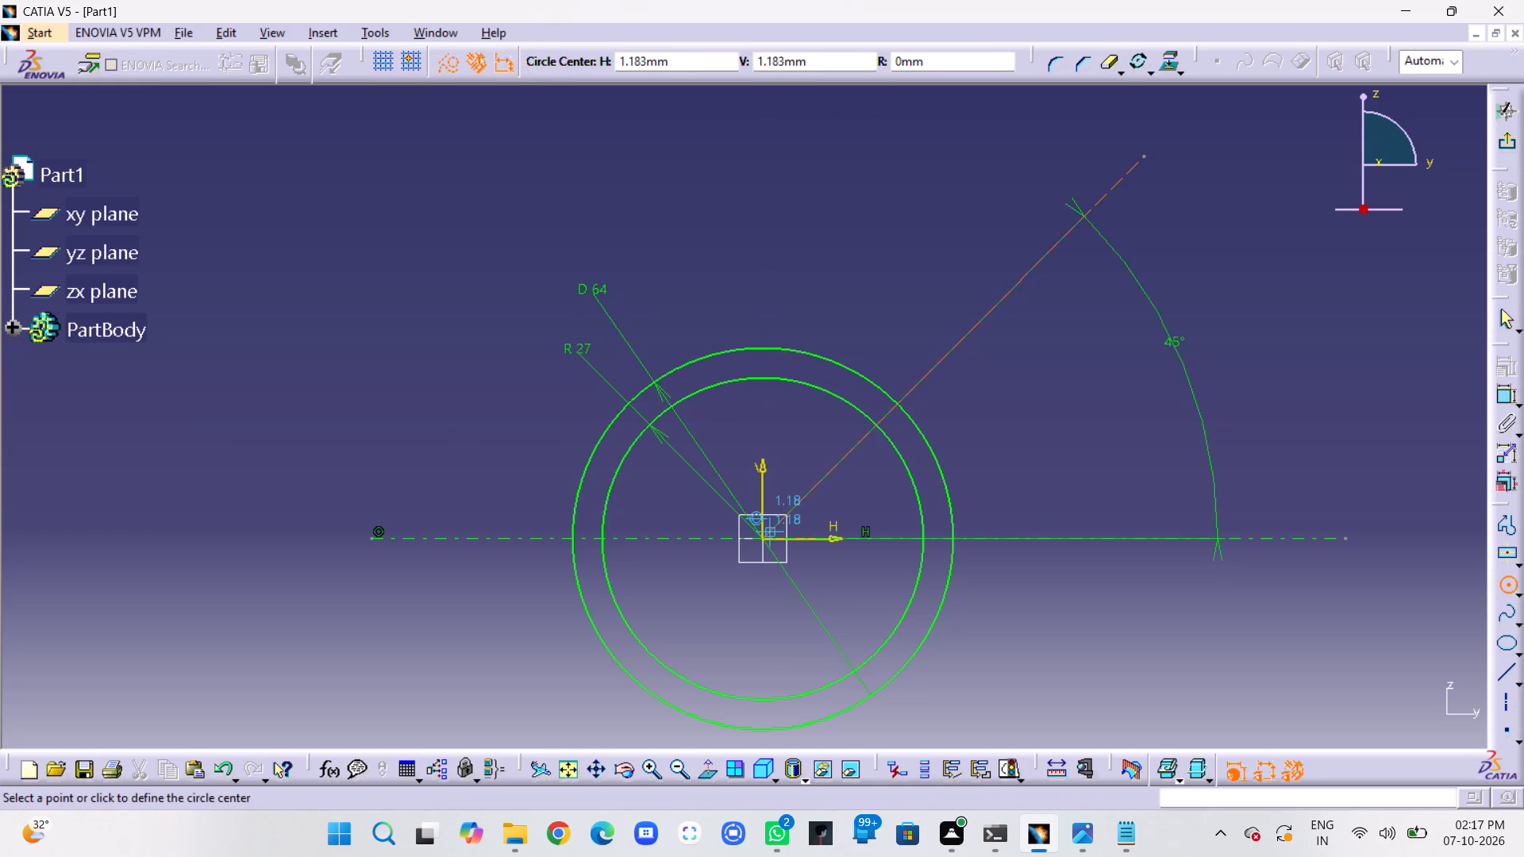
pyautogui.click(764, 536)
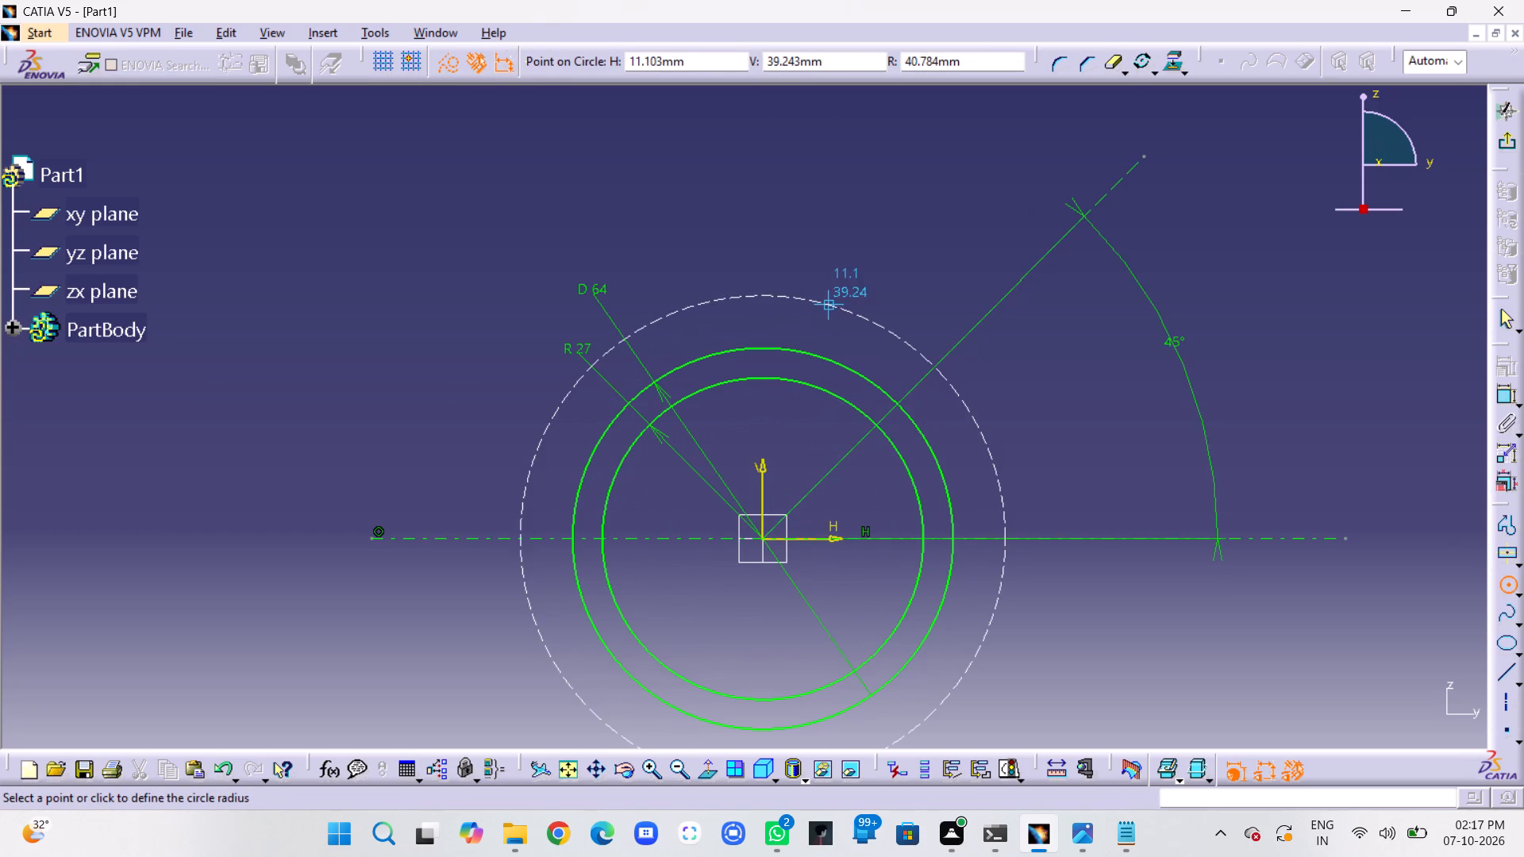
pyautogui.click(834, 229)
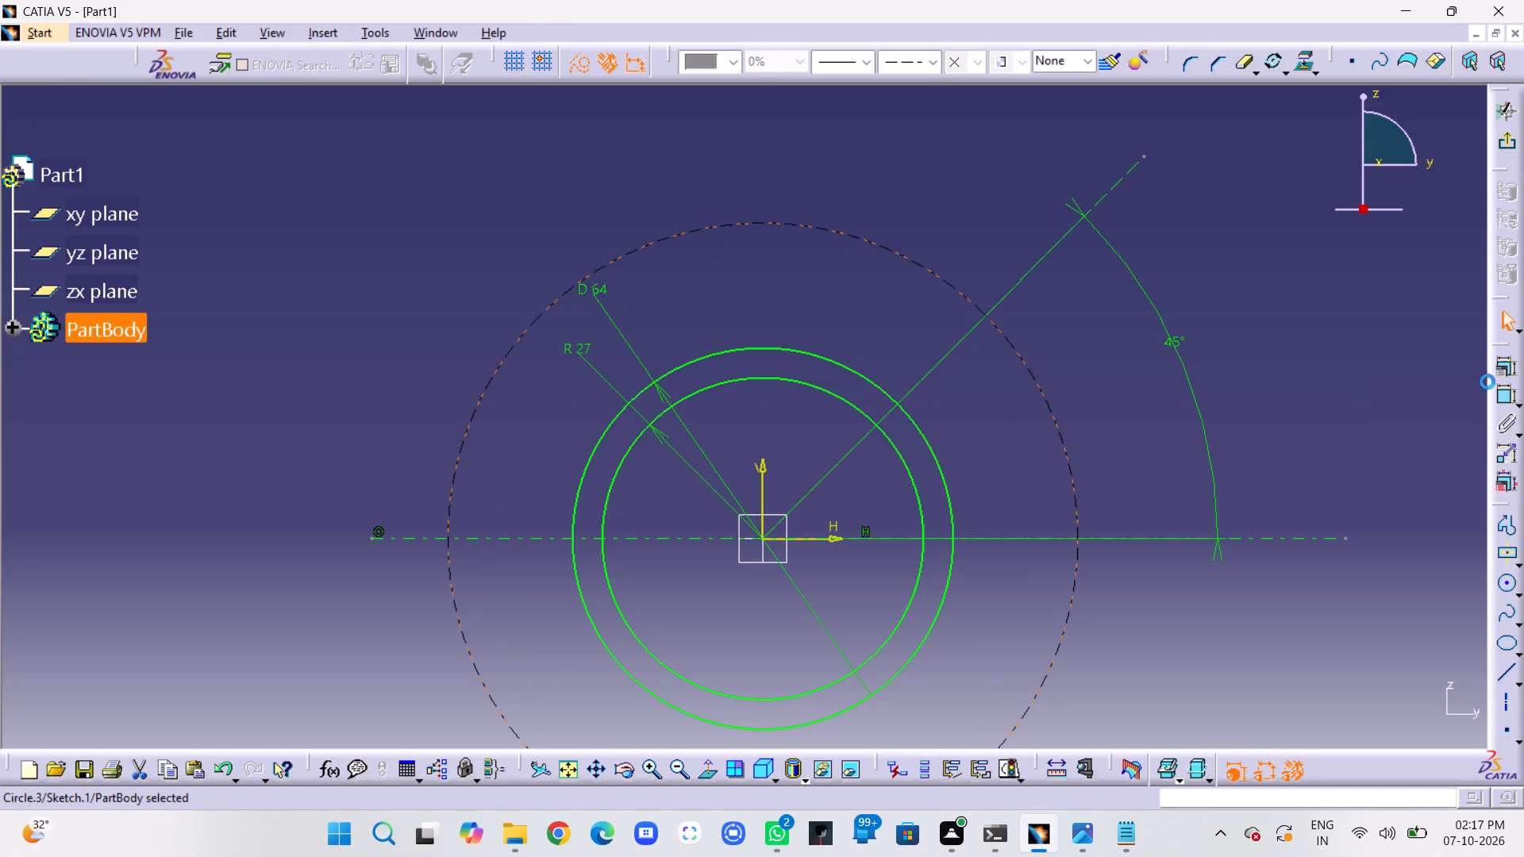
# Dimension the construction circle, switch the dimension from radius to diameter, and set it to 113 mm.
pyautogui.click(1503, 389)
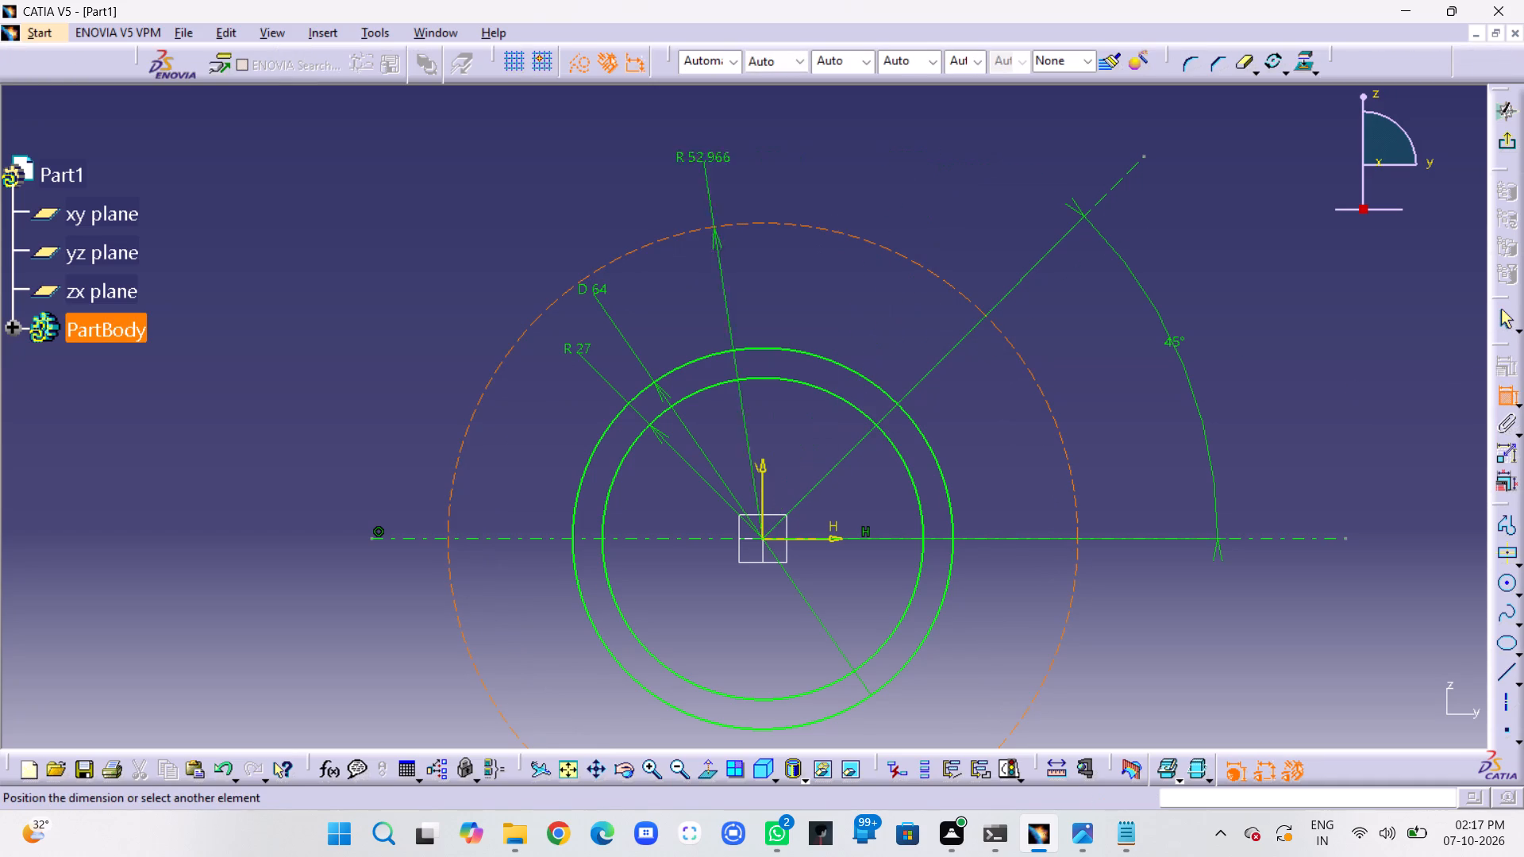
pyautogui.click(598, 198)
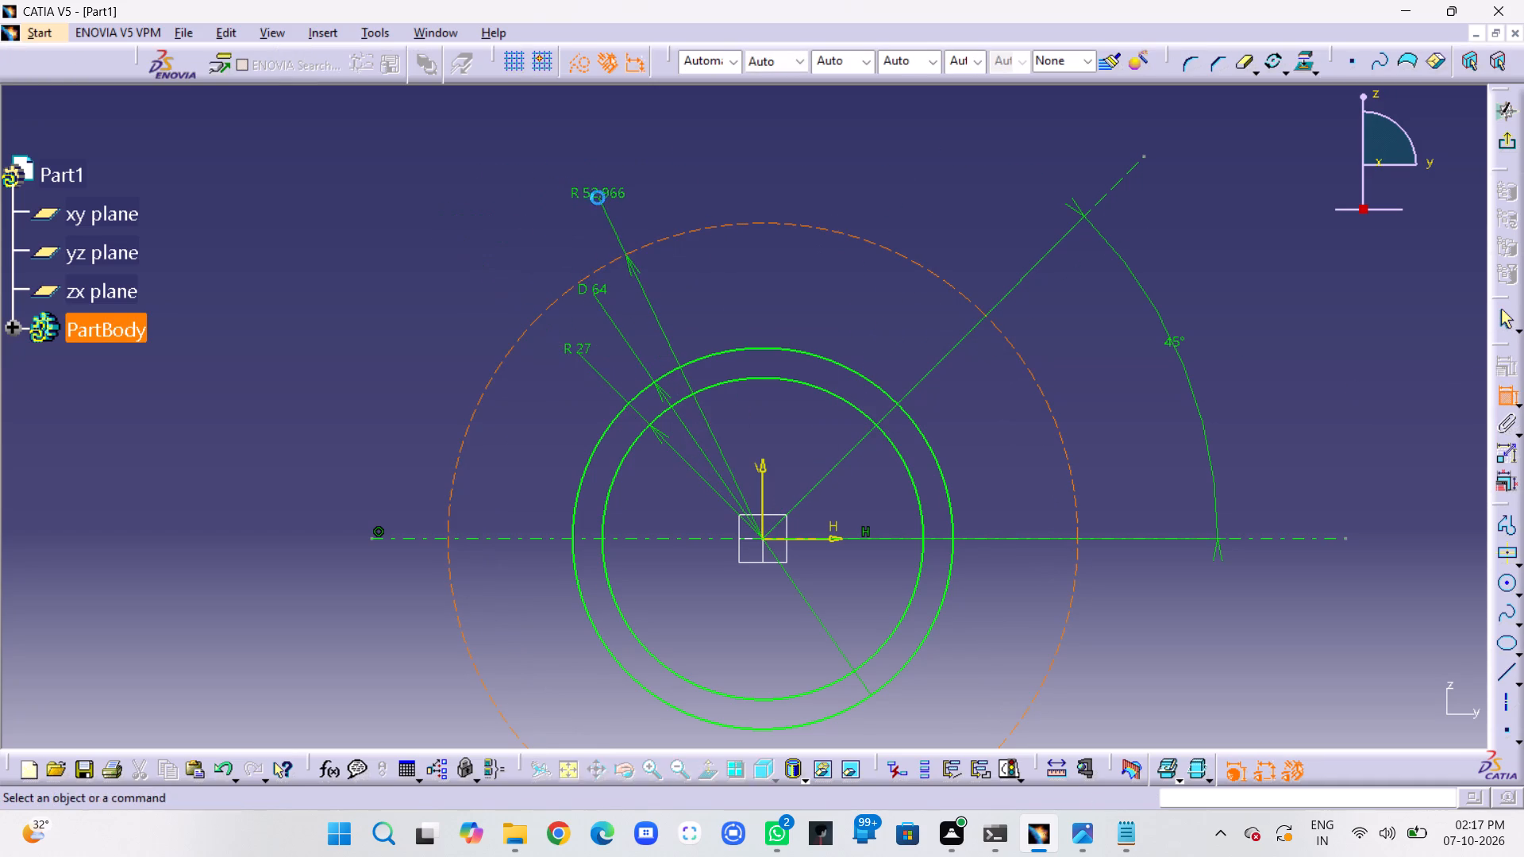
pyautogui.doubleClick(606, 190)
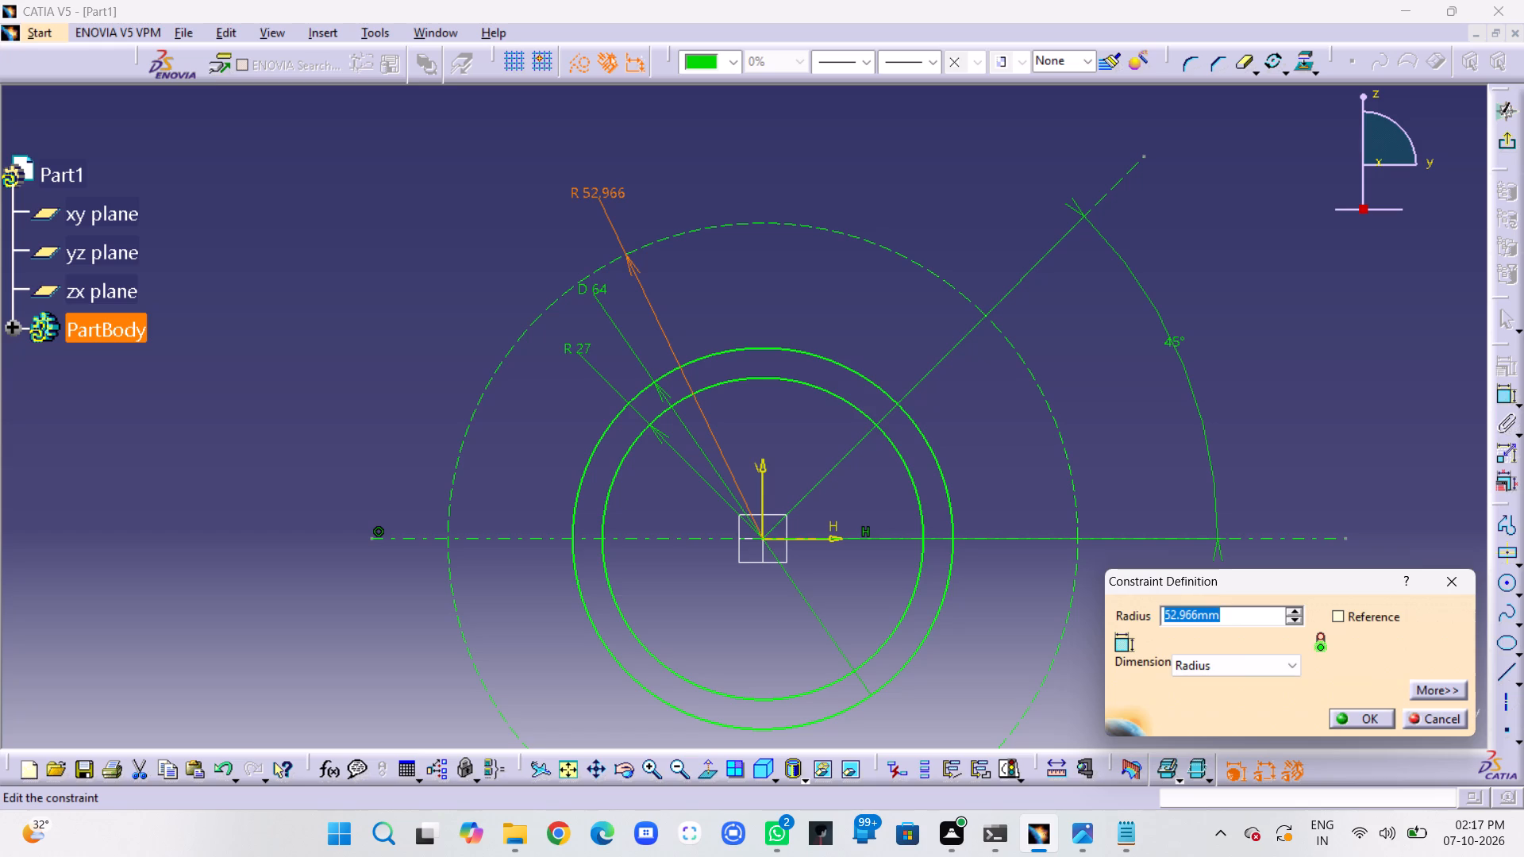
pyautogui.click(1253, 661)
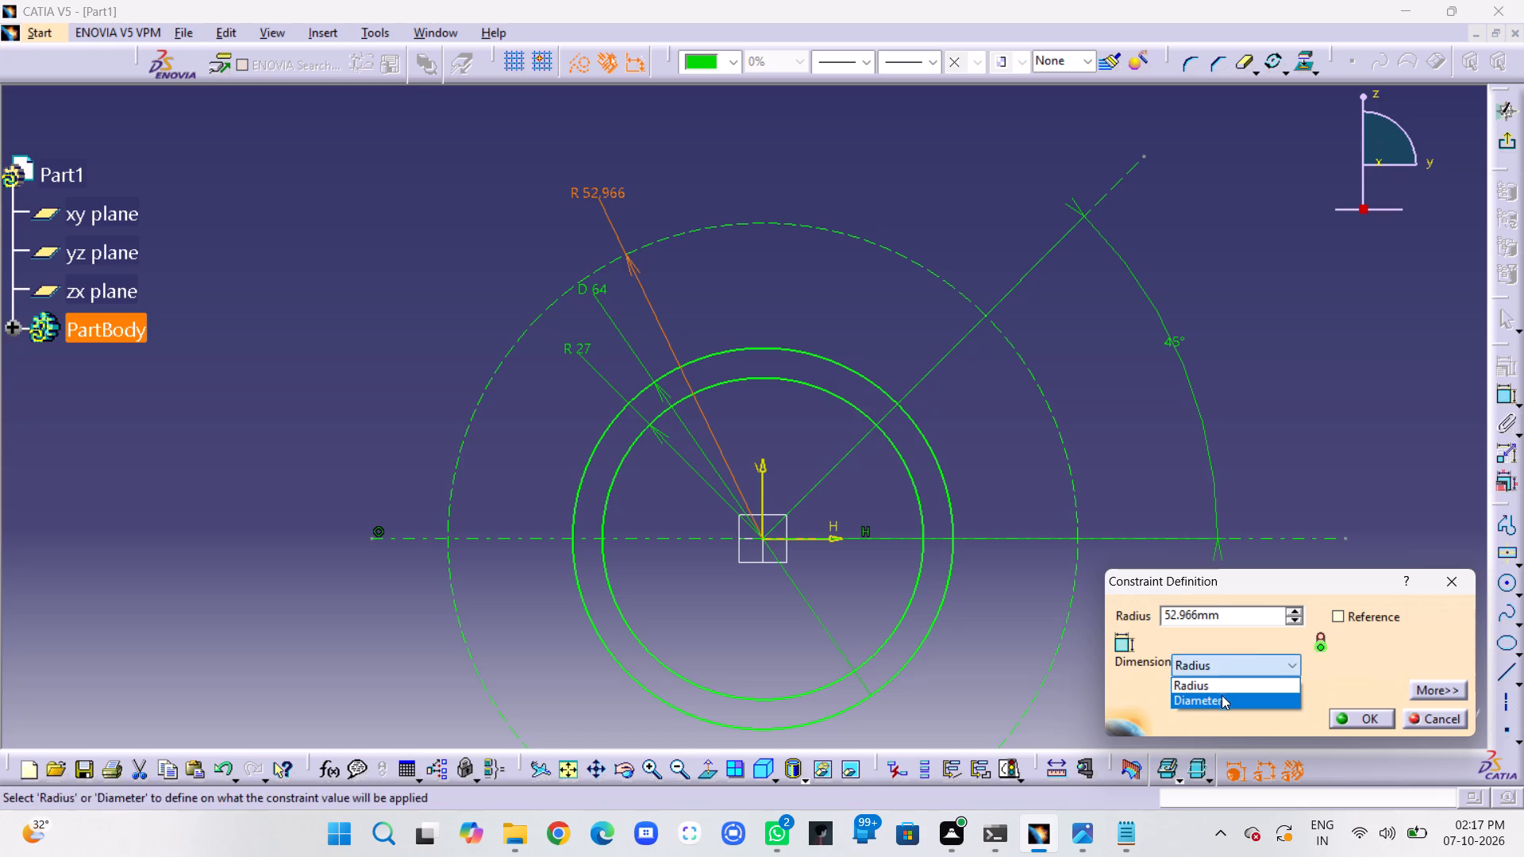
pyautogui.click(1222, 700)
pyautogui.doubleClick(1243, 612)
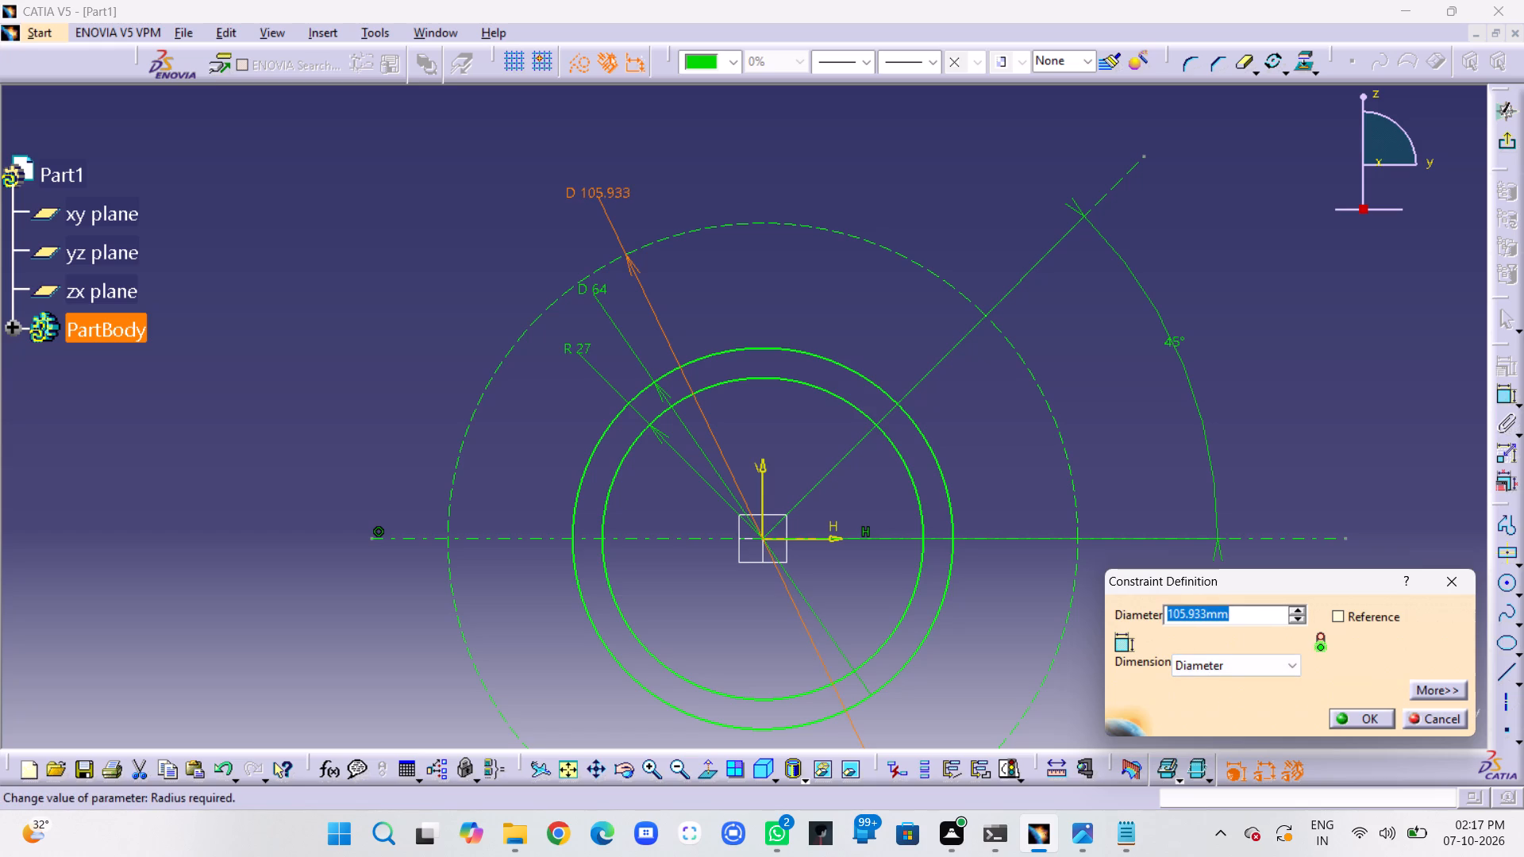
pyautogui.write('113')
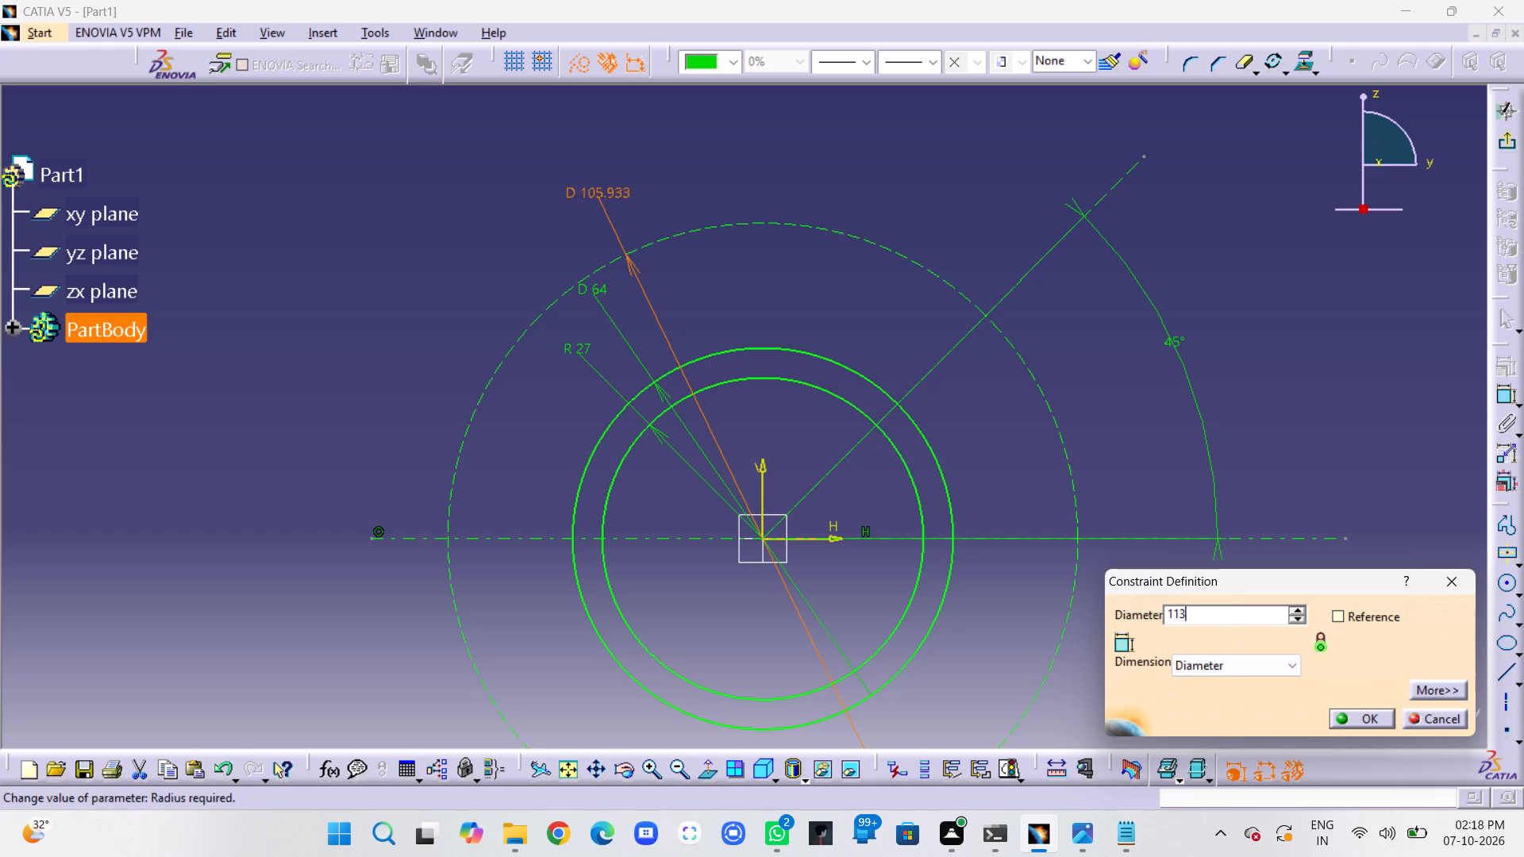
pyautogui.press('Return')
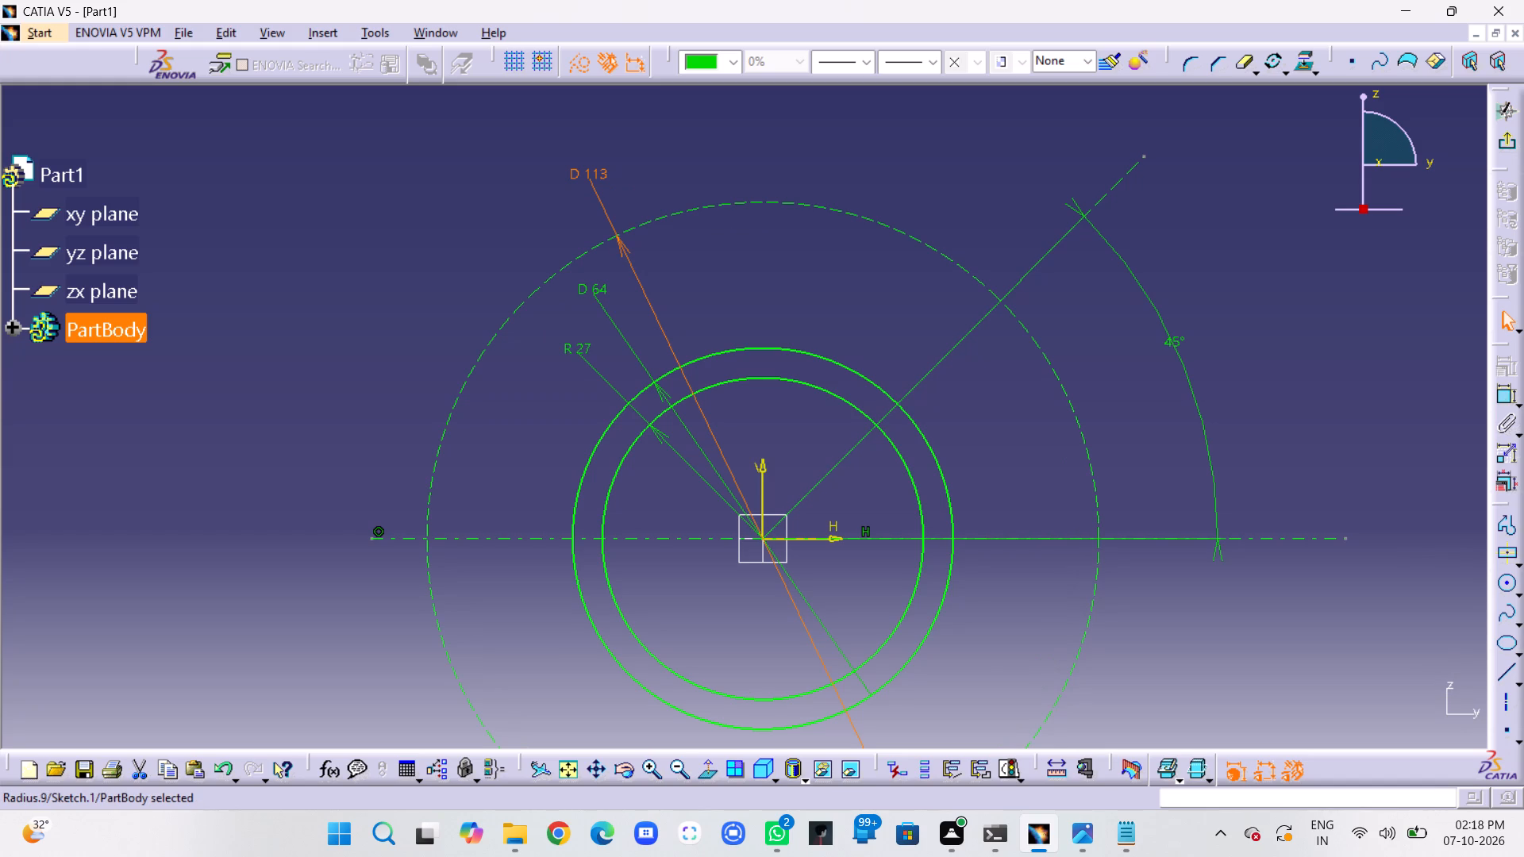
# Draw a standard, non-construction line about 45 mm long on the diagonal axis, from inside the inner circle to beyond the construction circle.
pyautogui.moveTo(929, 206); pyautogui.dragTo(960, 198, button='middle')
pyautogui.rightClick(962, 164)
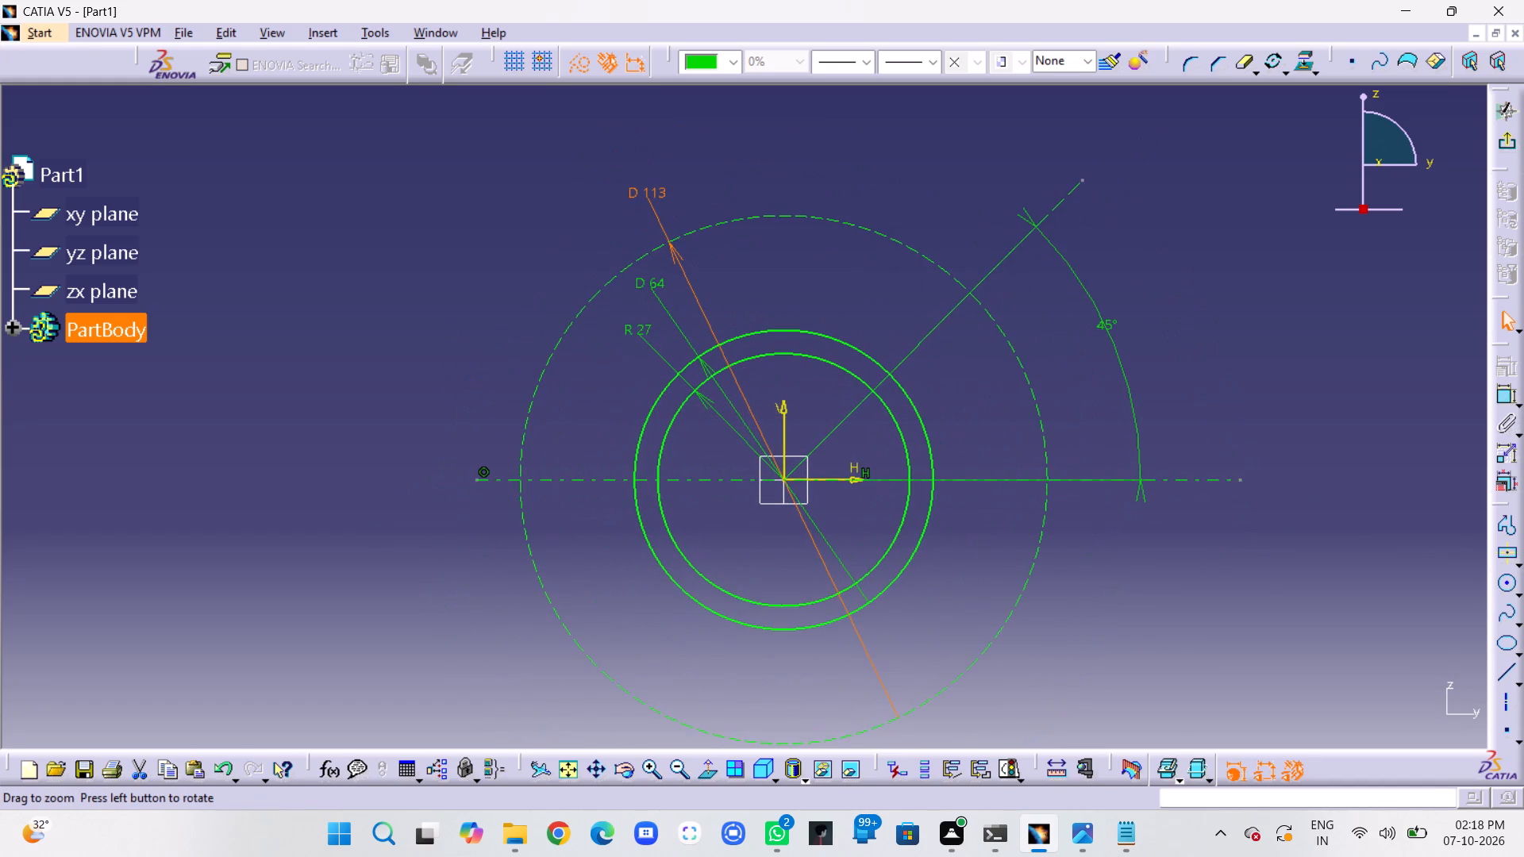
pyautogui.moveTo(960, 201); pyautogui.dragTo(950, 179, button='middle')
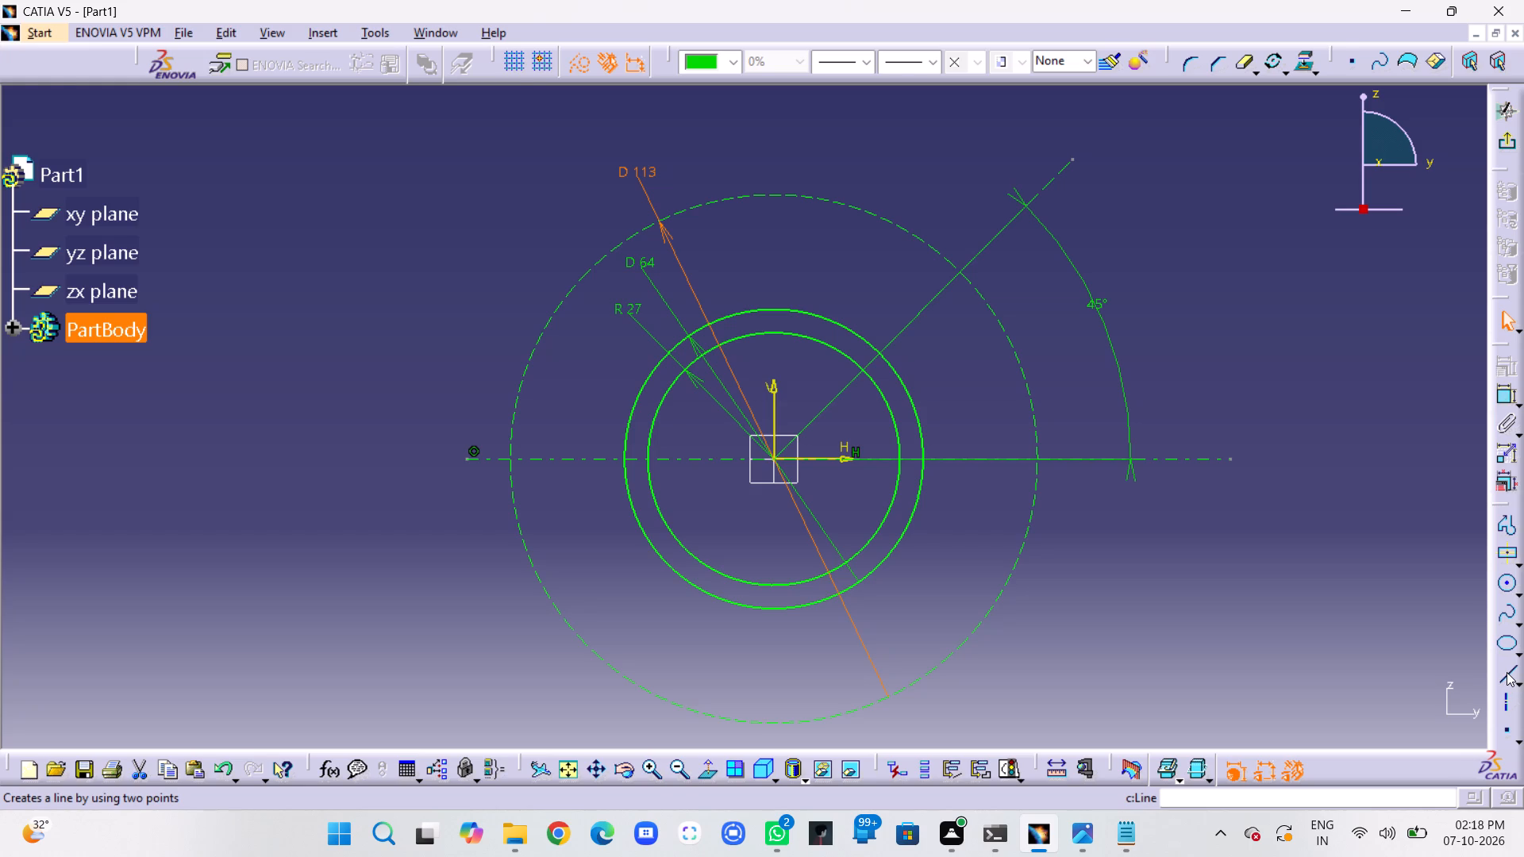
pyautogui.click(1507, 672)
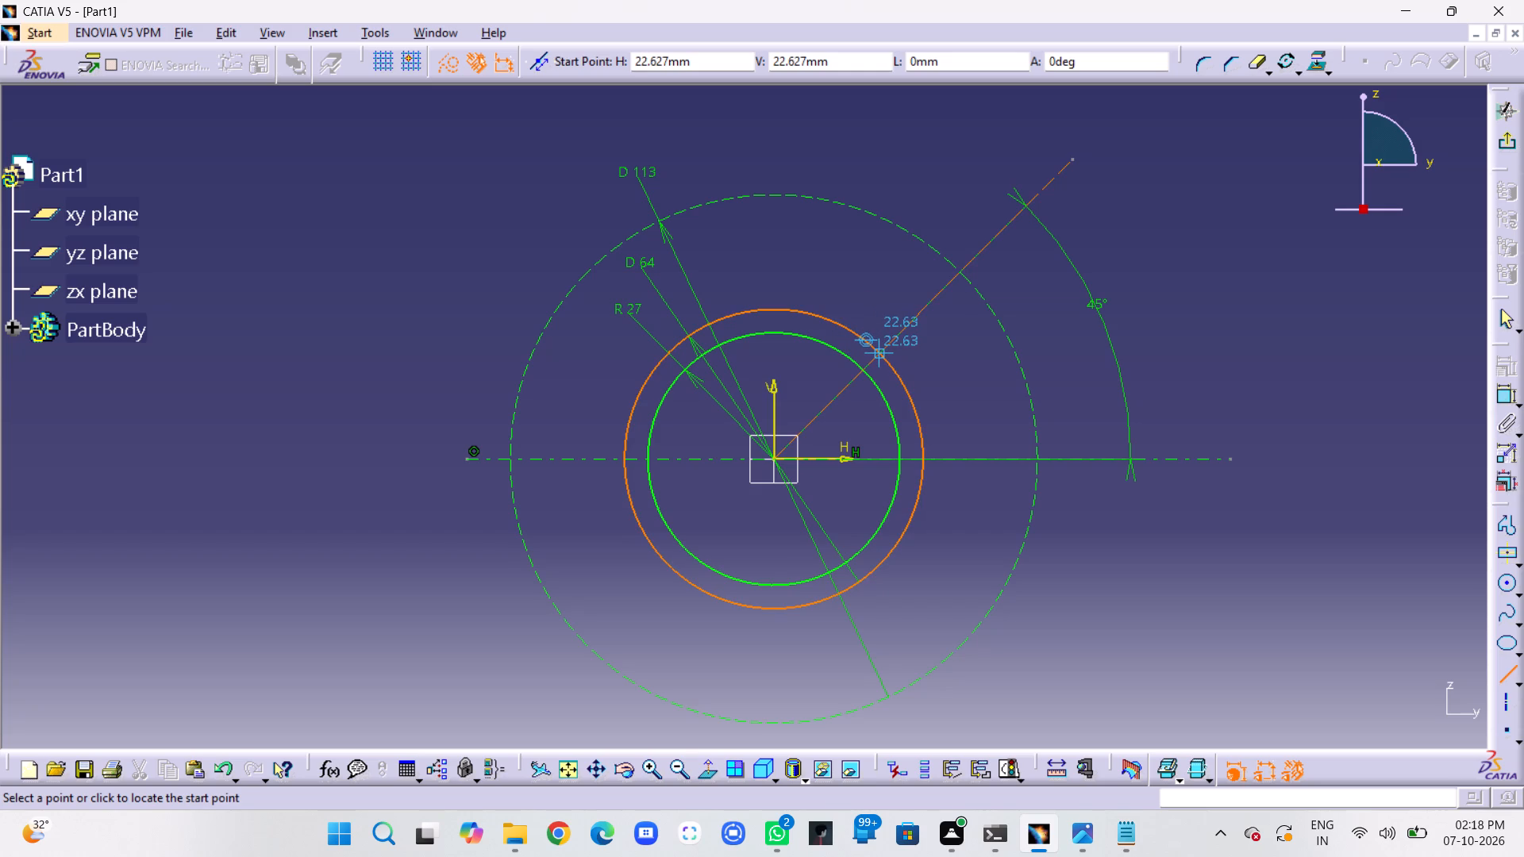
pyautogui.click(838, 394)
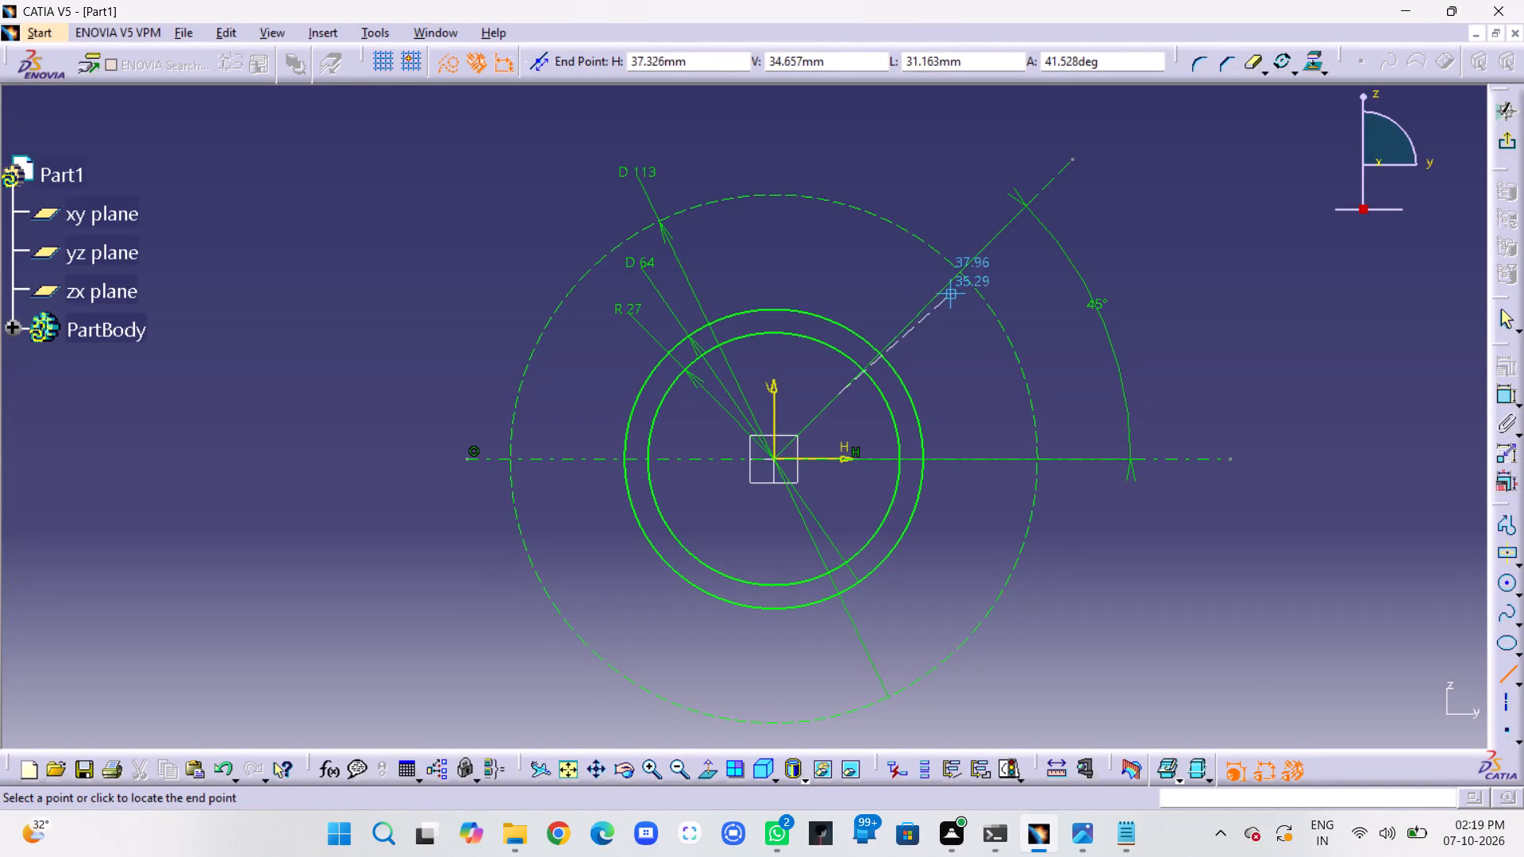
pyautogui.click(446, 64)
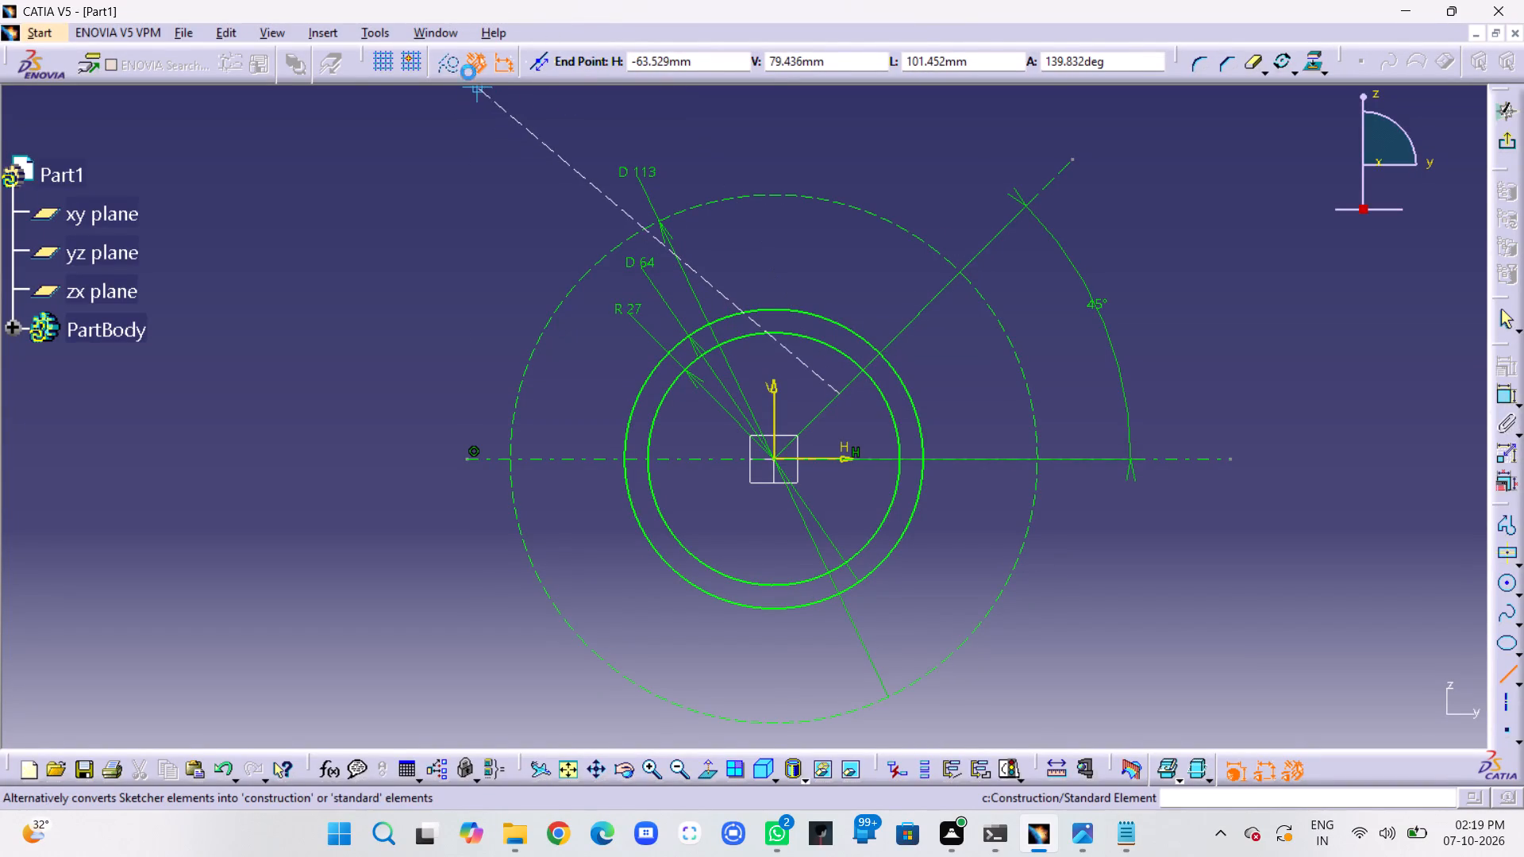
pyautogui.click(991, 242)
pyautogui.click(1036, 274)
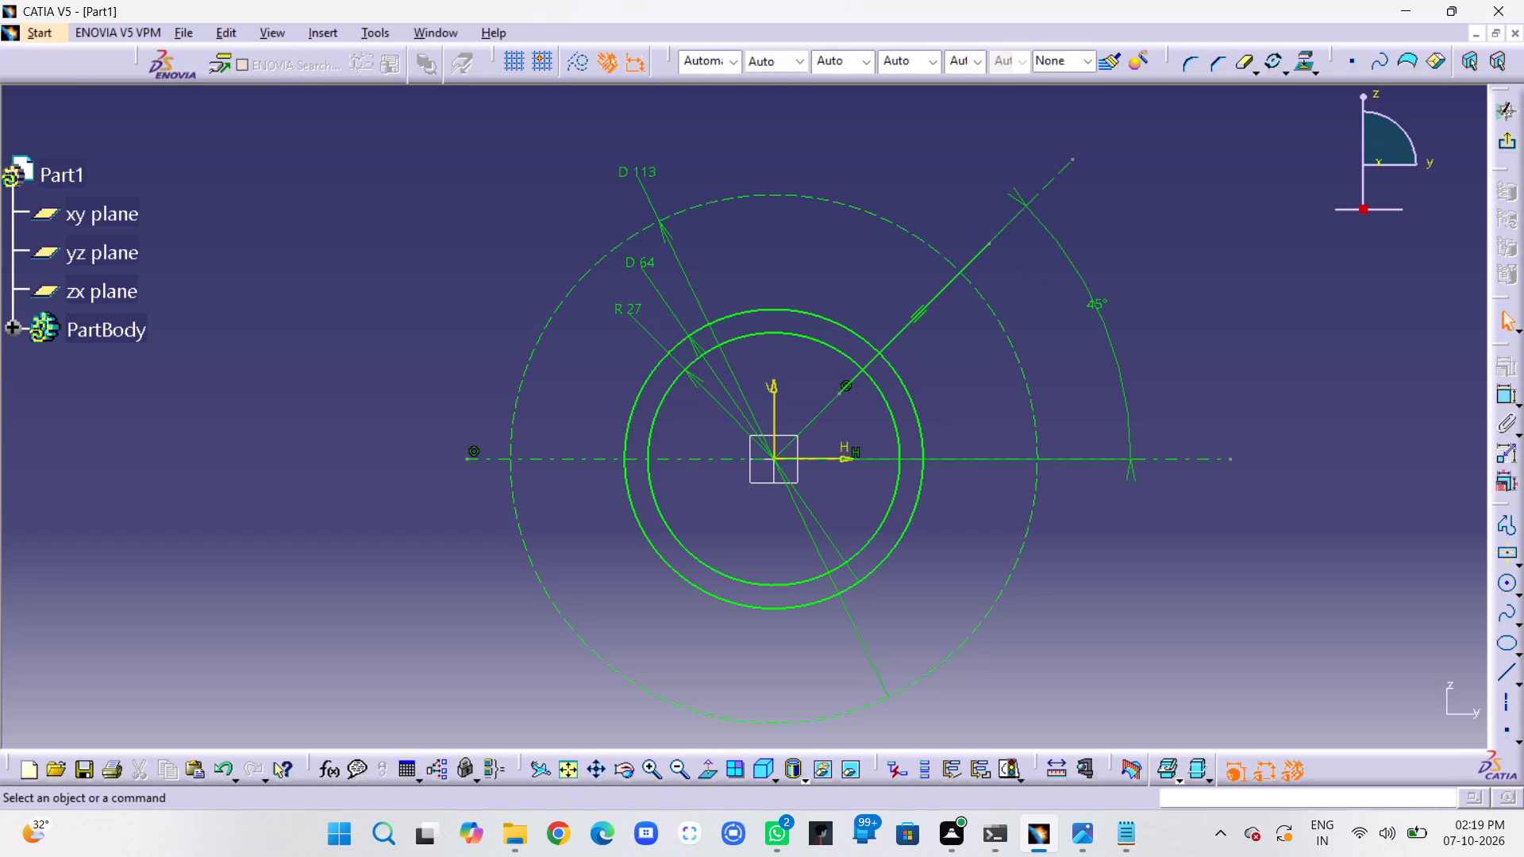
# Offset the diagonal solid line to both sides by 5 mm.
pyautogui.click(979, 248)
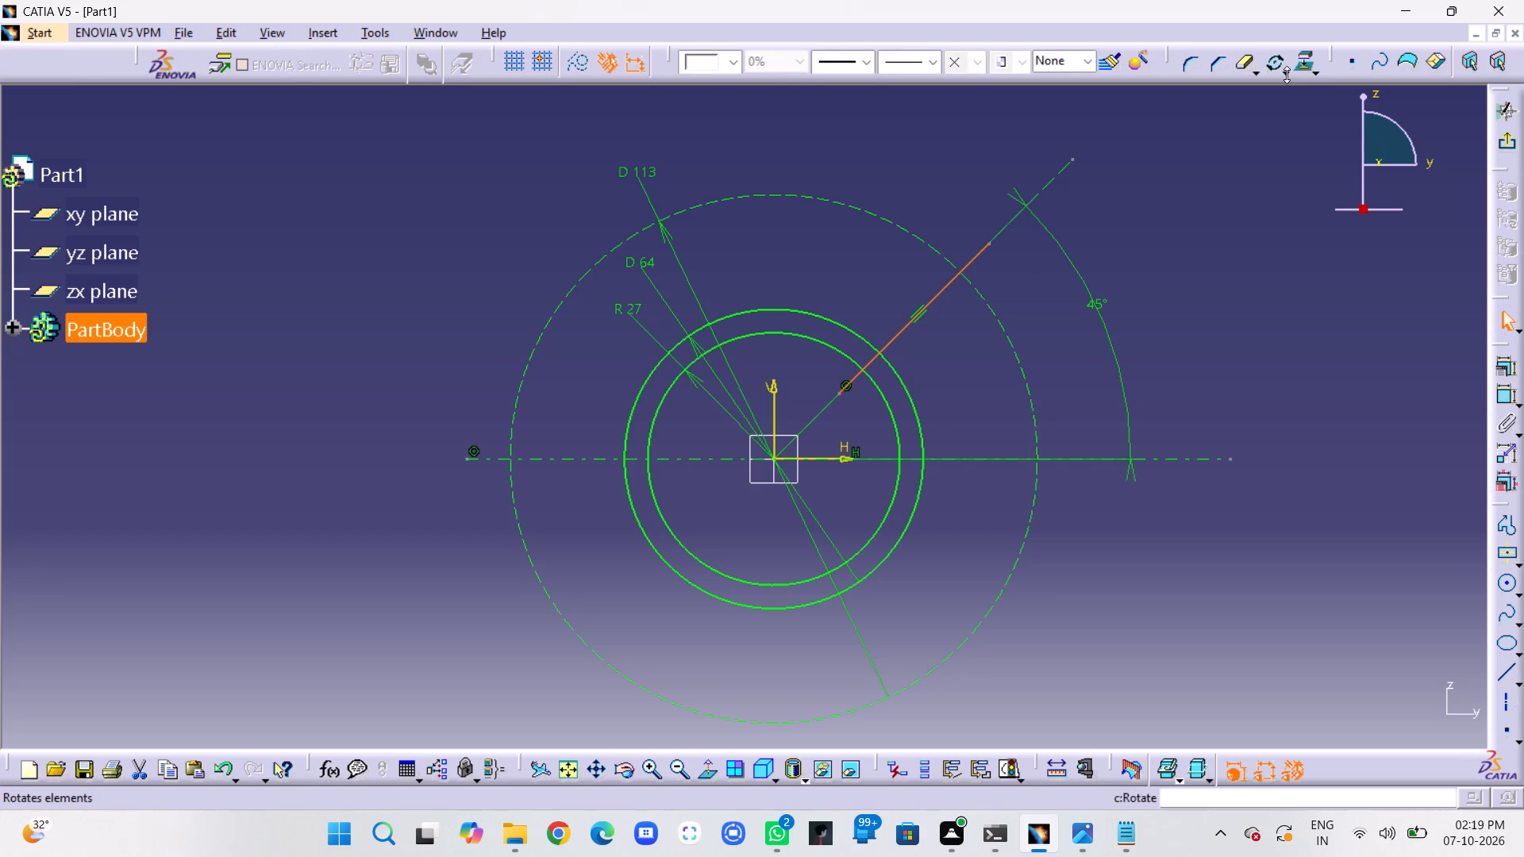
pyautogui.click(1287, 75)
pyautogui.click(1300, 245)
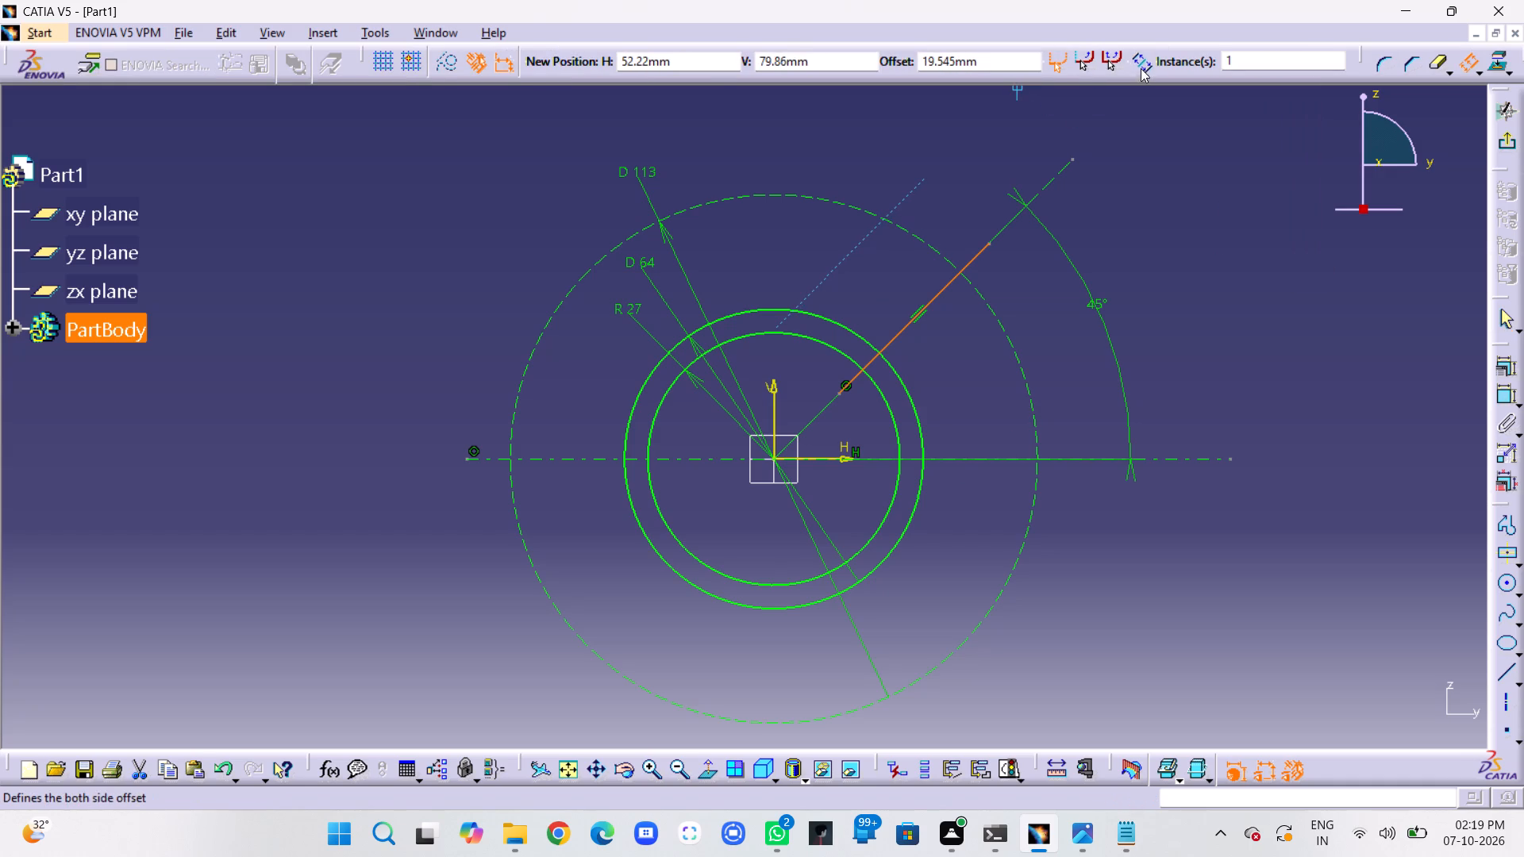
pyautogui.click(1145, 64)
pyautogui.doubleClick(991, 60)
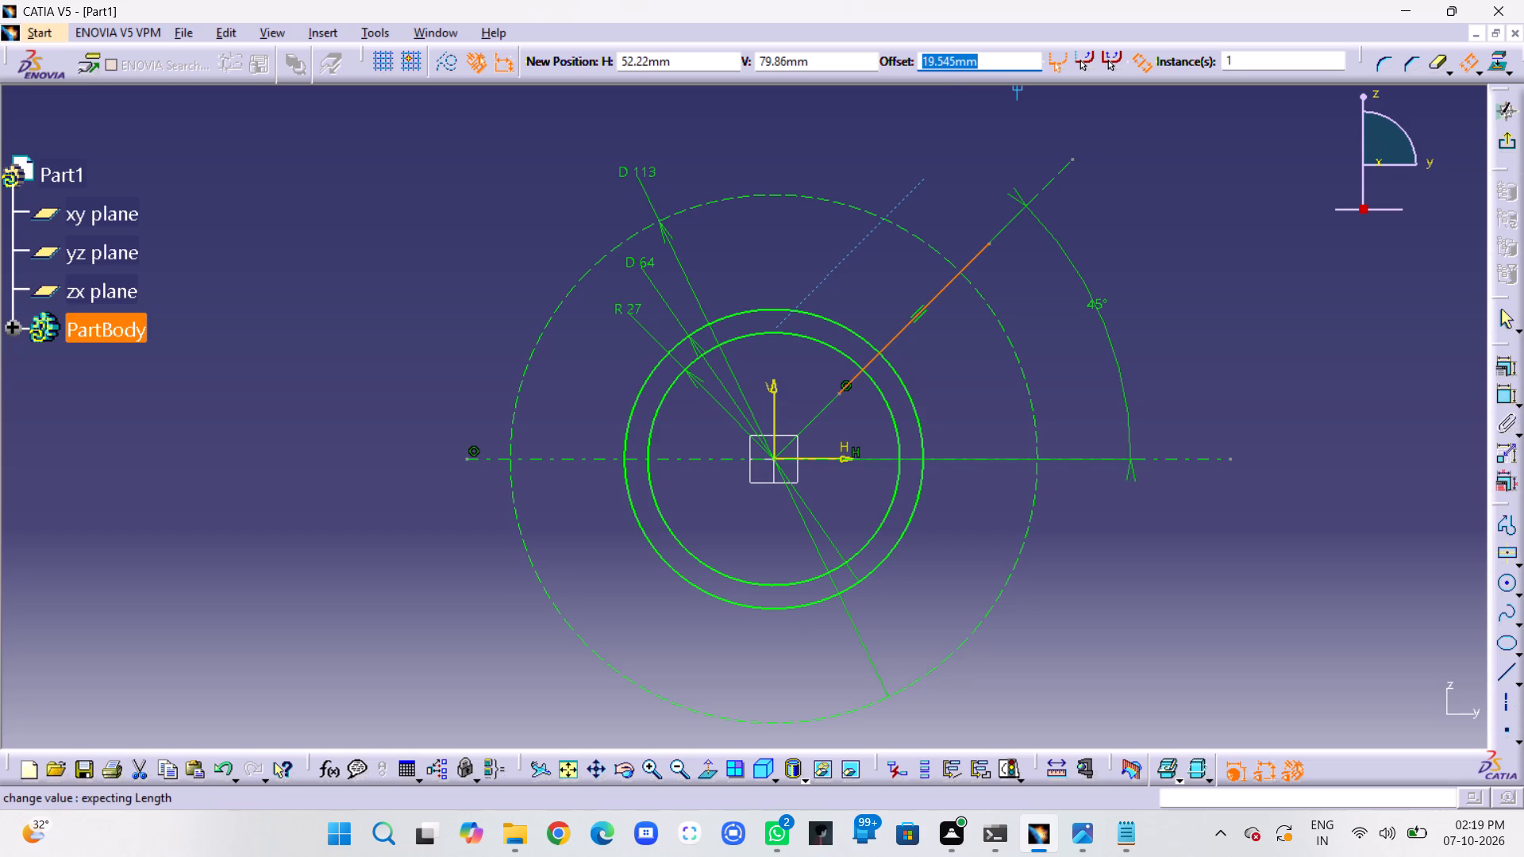
pyautogui.press('5')
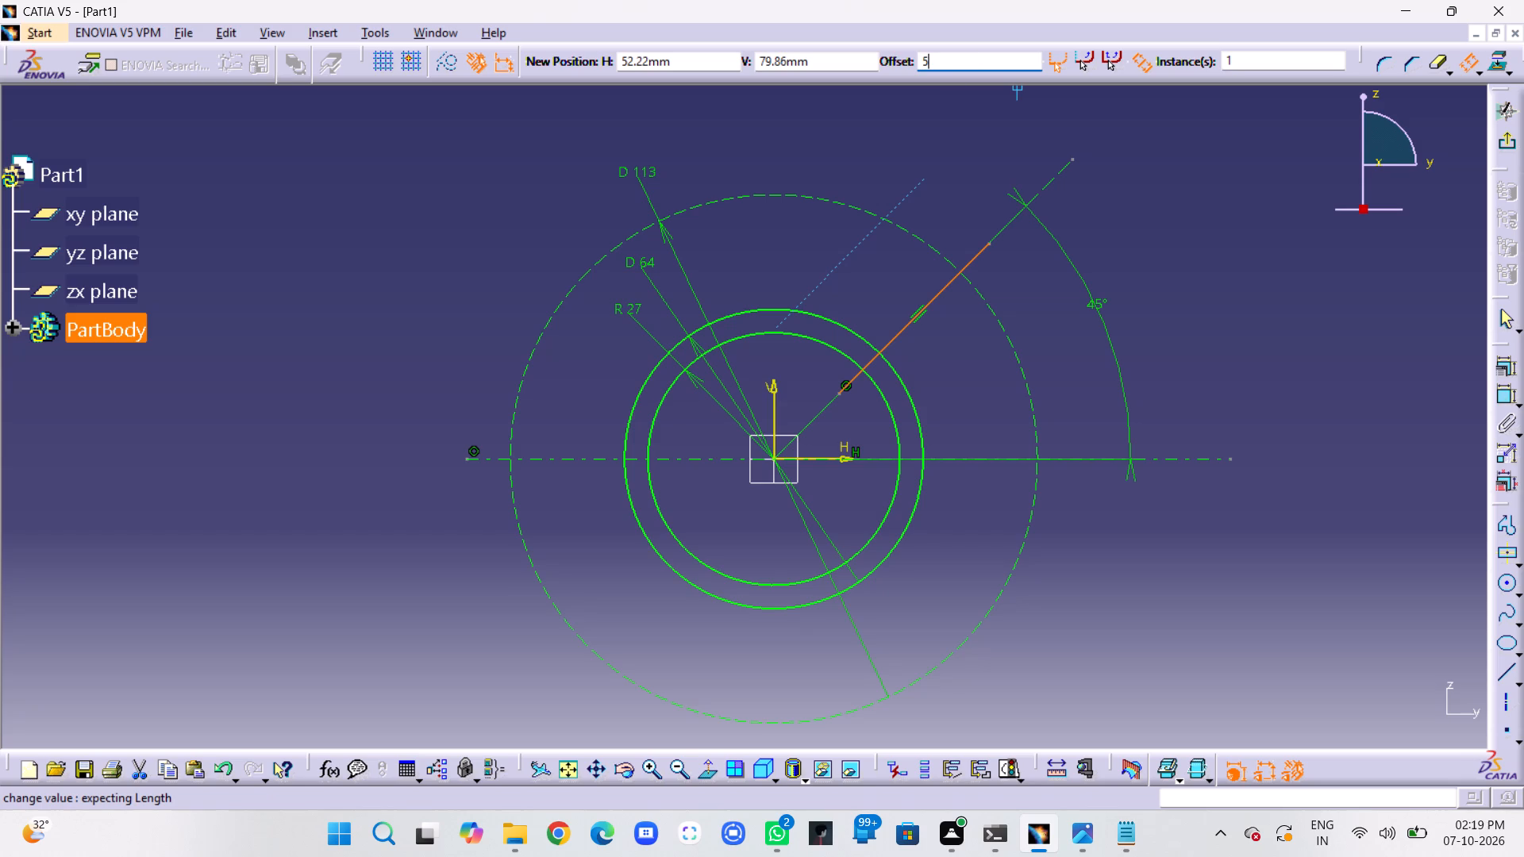
pyautogui.press('Return')
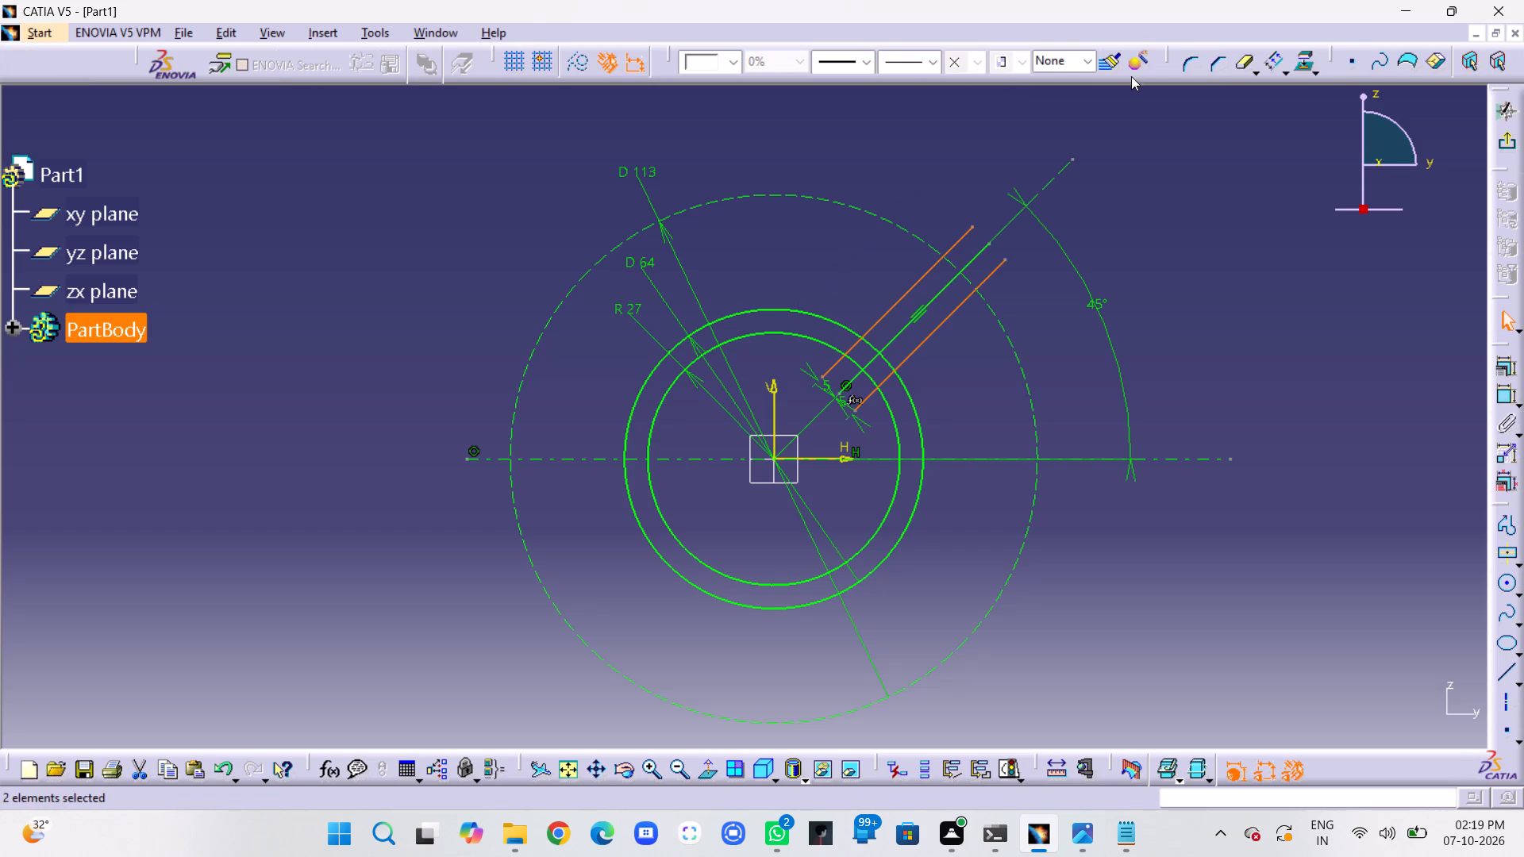
# Delete the solid diagonal line midway between the two offset lines, keeping the diagonal axis.
pyautogui.click(1199, 237)
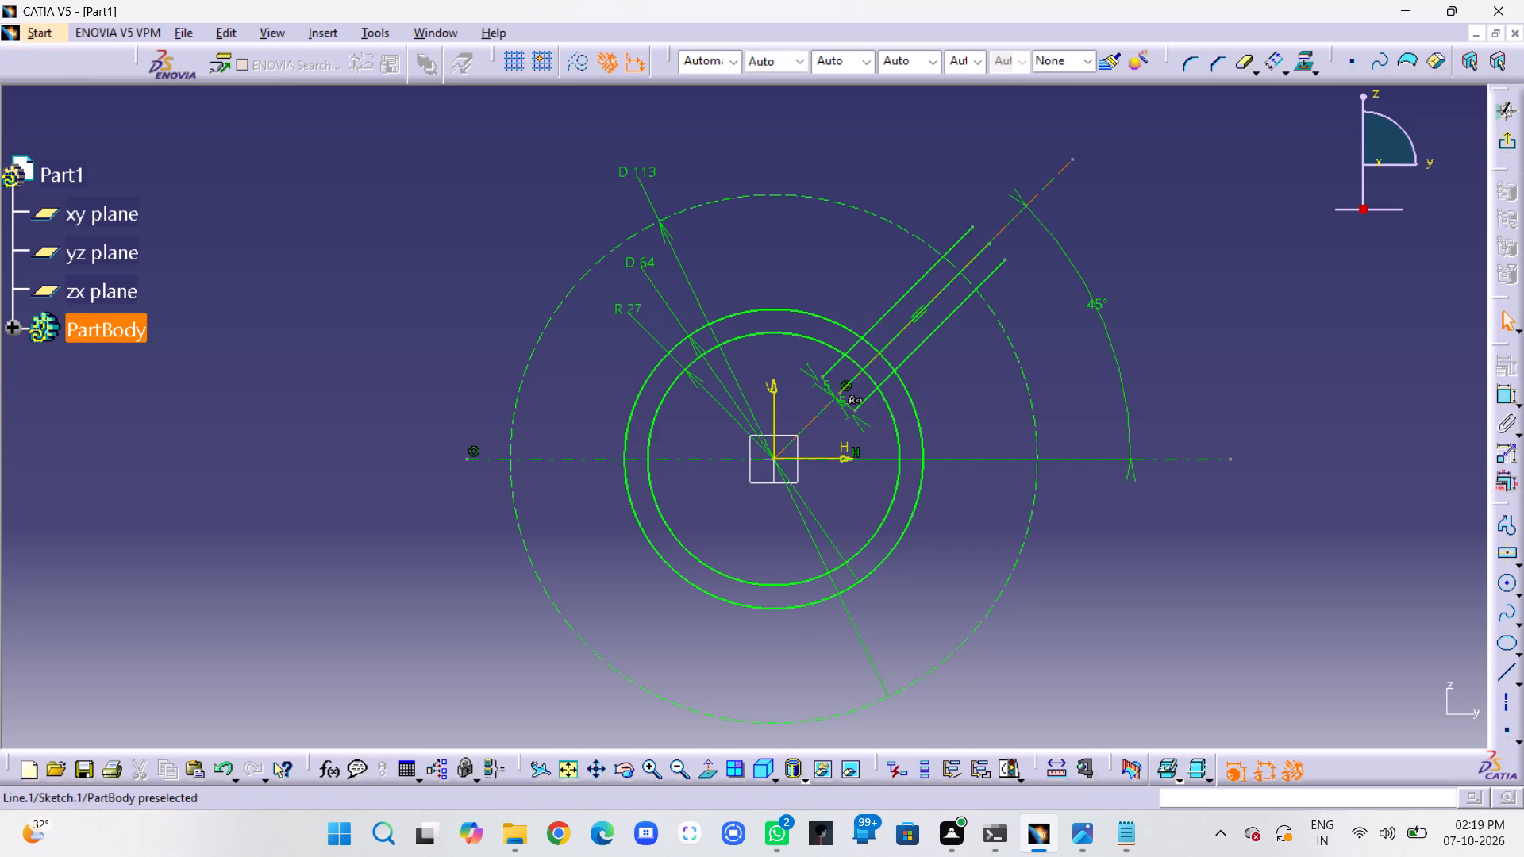
pyautogui.click(979, 253)
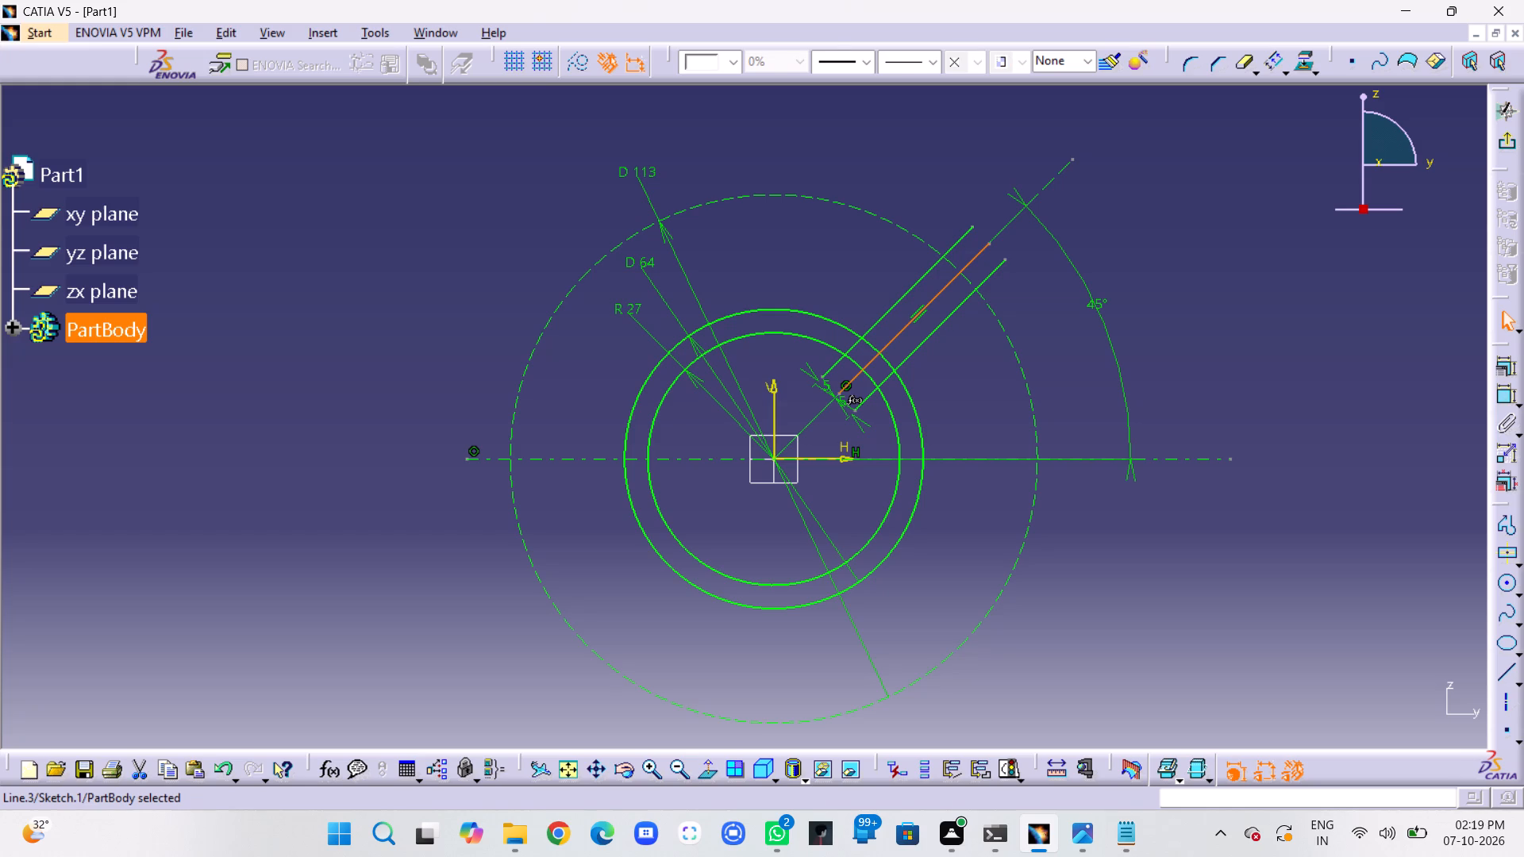
pyautogui.press('Delete')
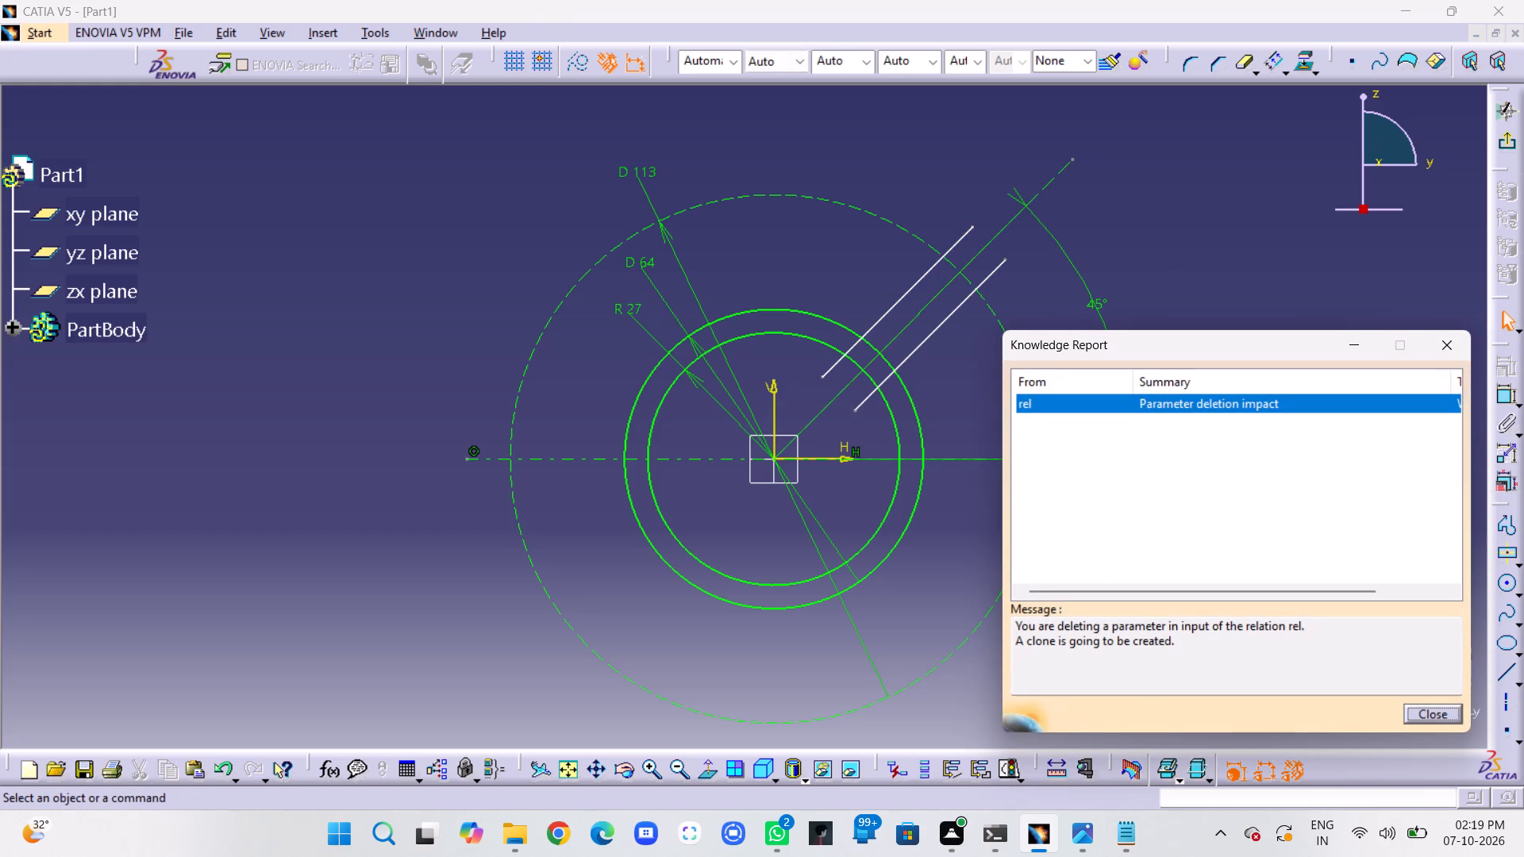
pyautogui.click(1431, 718)
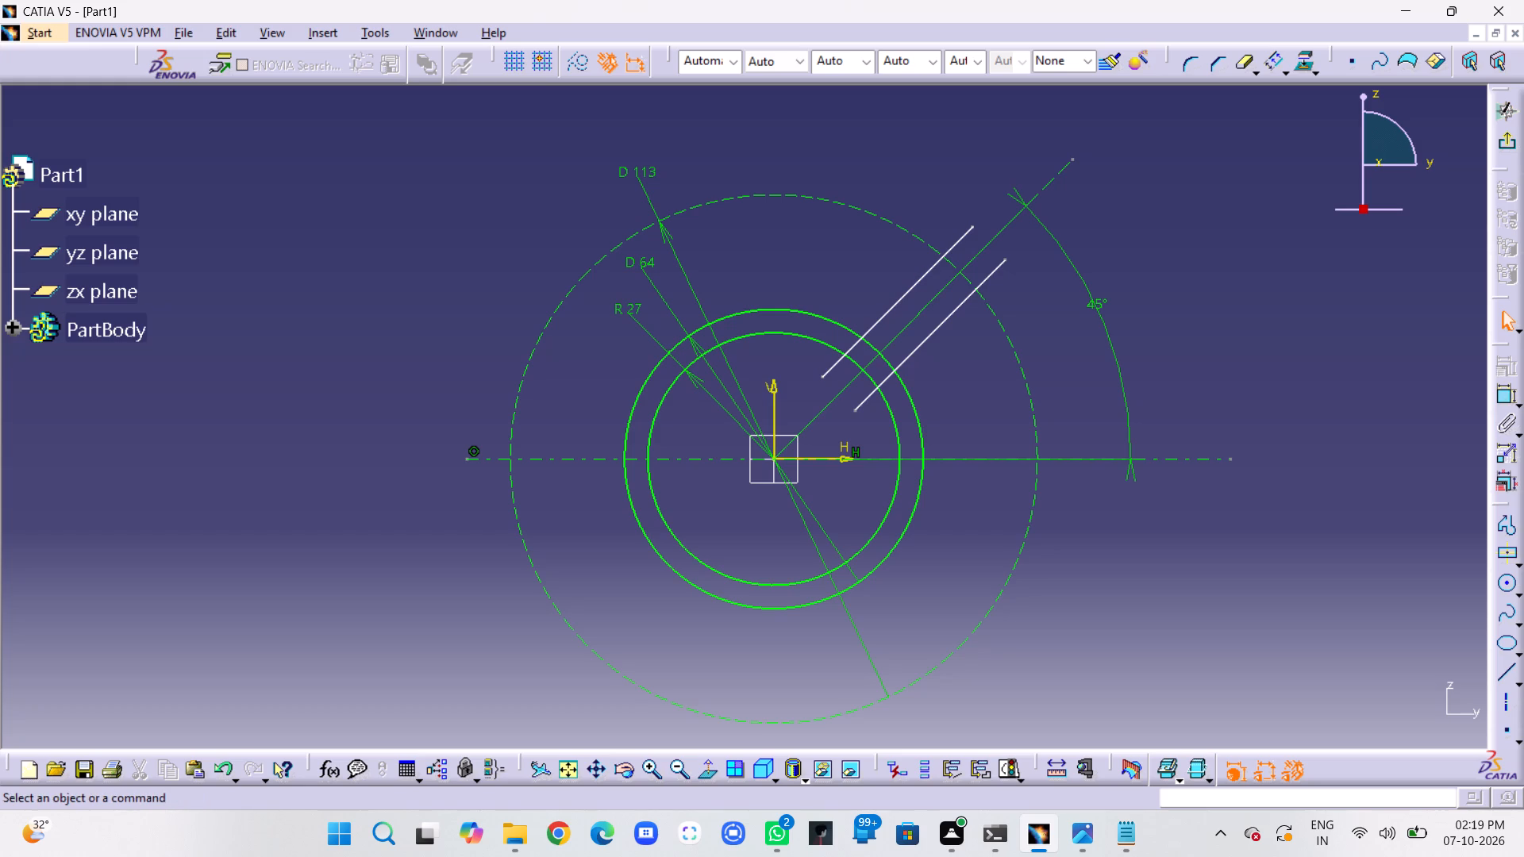
# Dimension the spacing between the two offset lines and the distance from the lower offset line to the diagonal axis.
pyautogui.click(1502, 398)
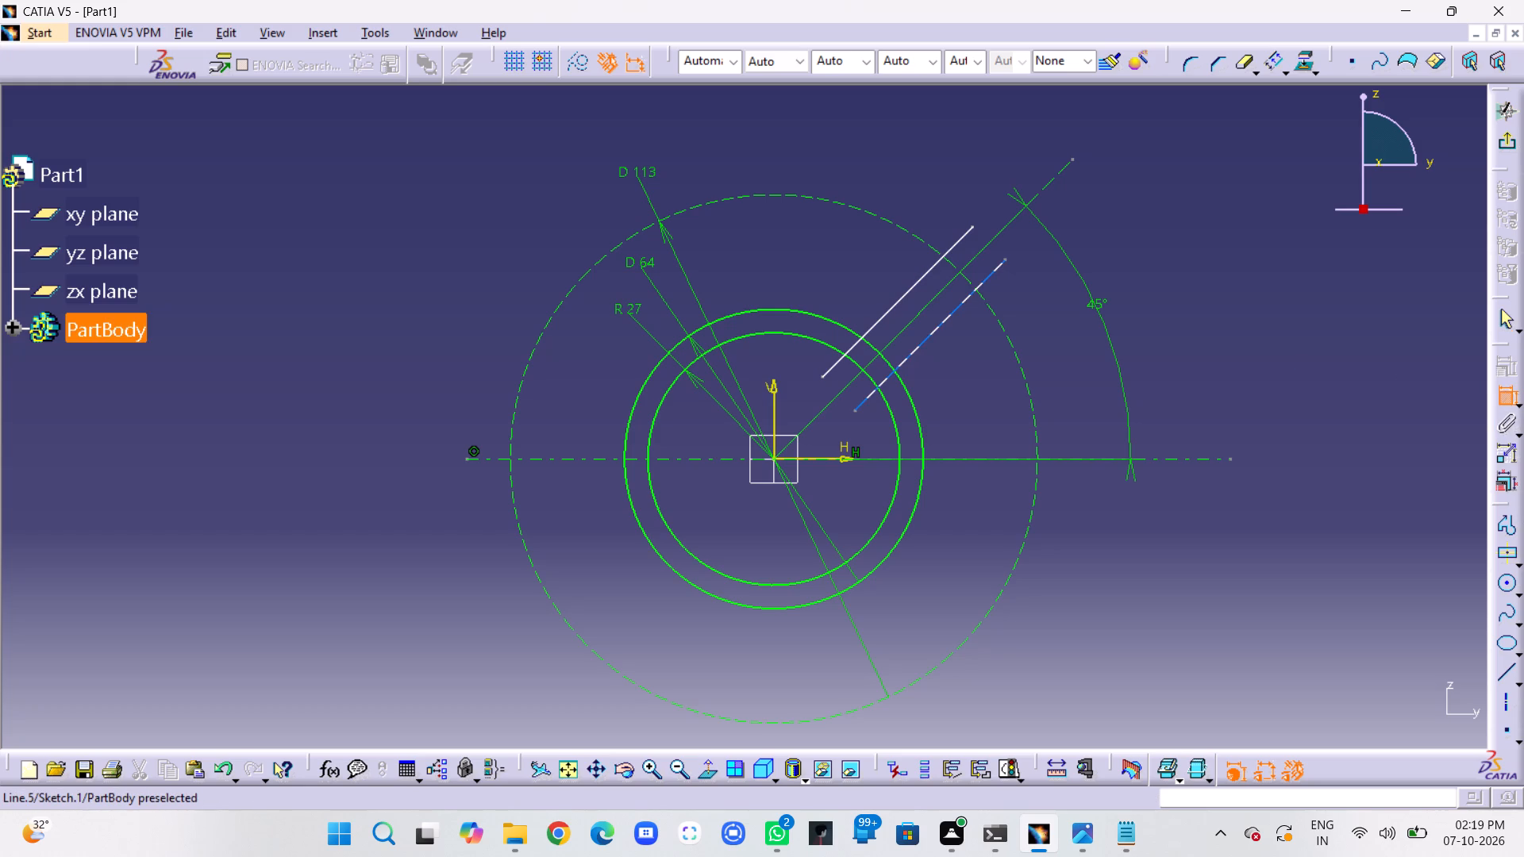
pyautogui.click(914, 348)
pyautogui.click(883, 316)
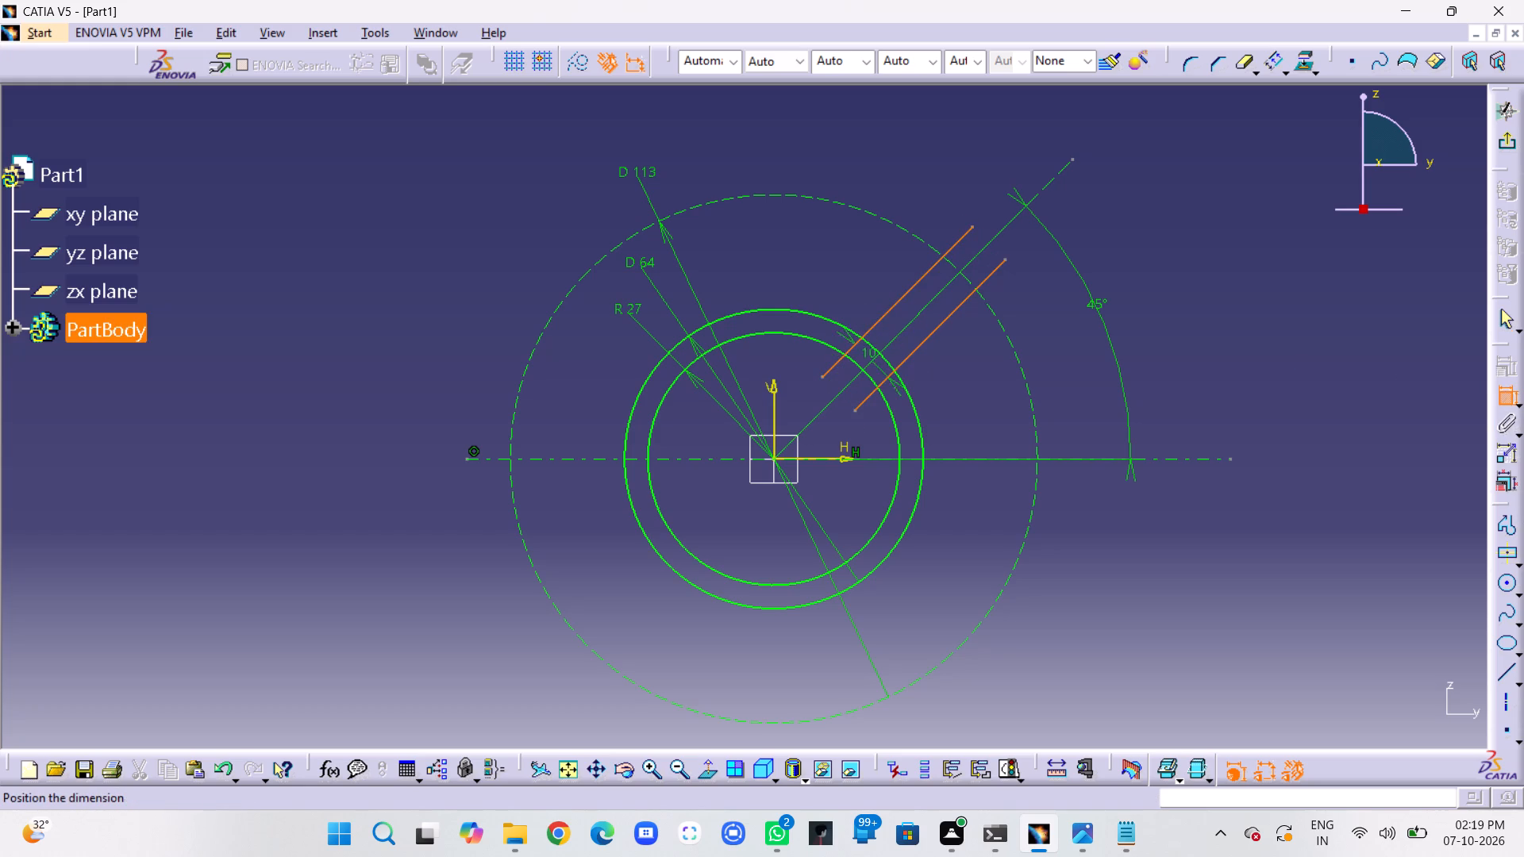
pyautogui.click(836, 416)
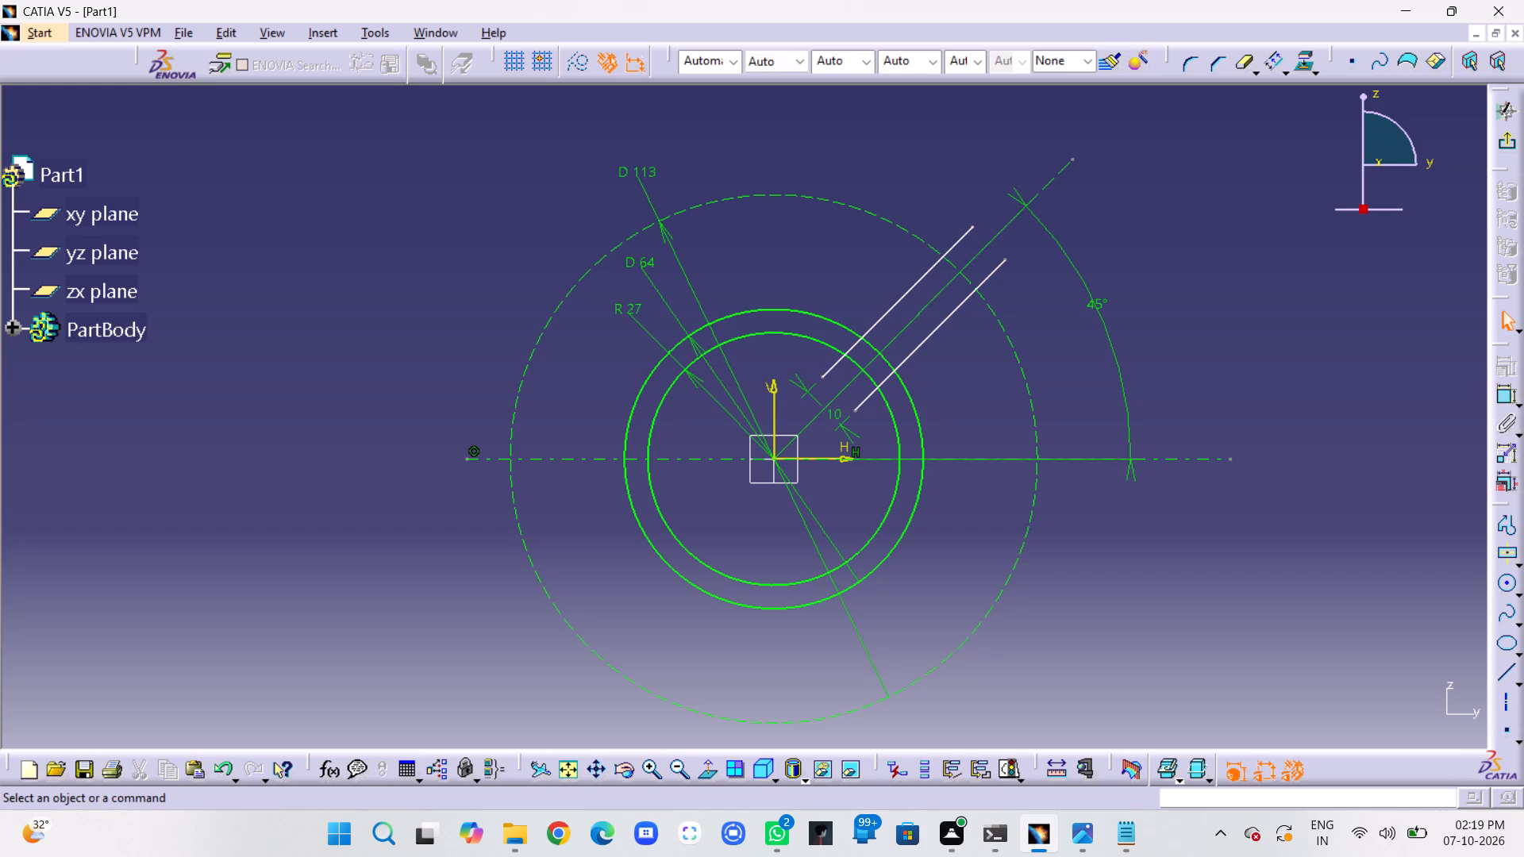
pyautogui.click(1500, 397)
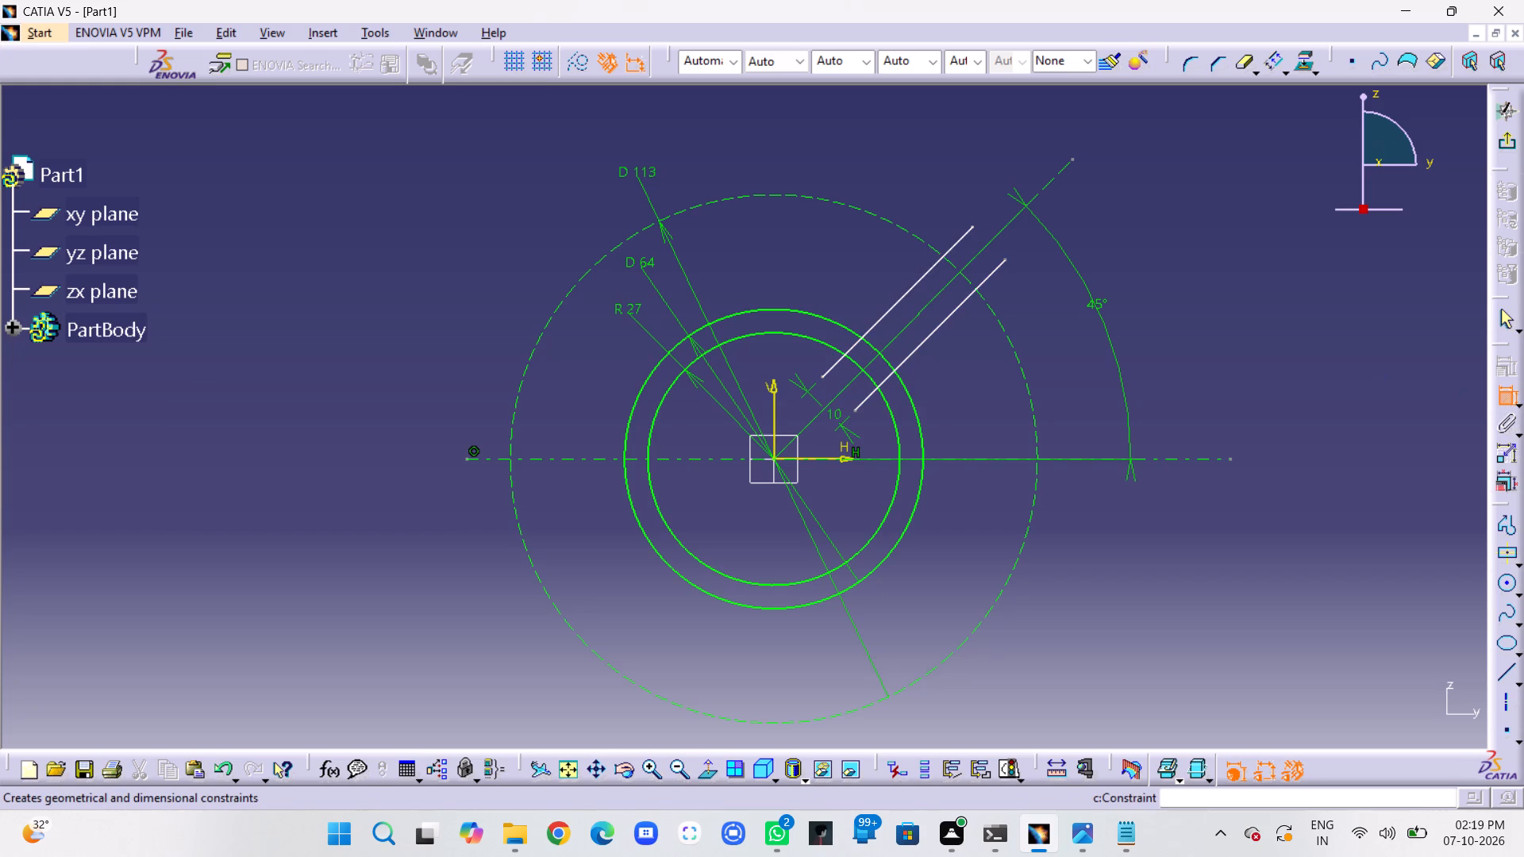
pyautogui.click(887, 380)
pyautogui.click(870, 360)
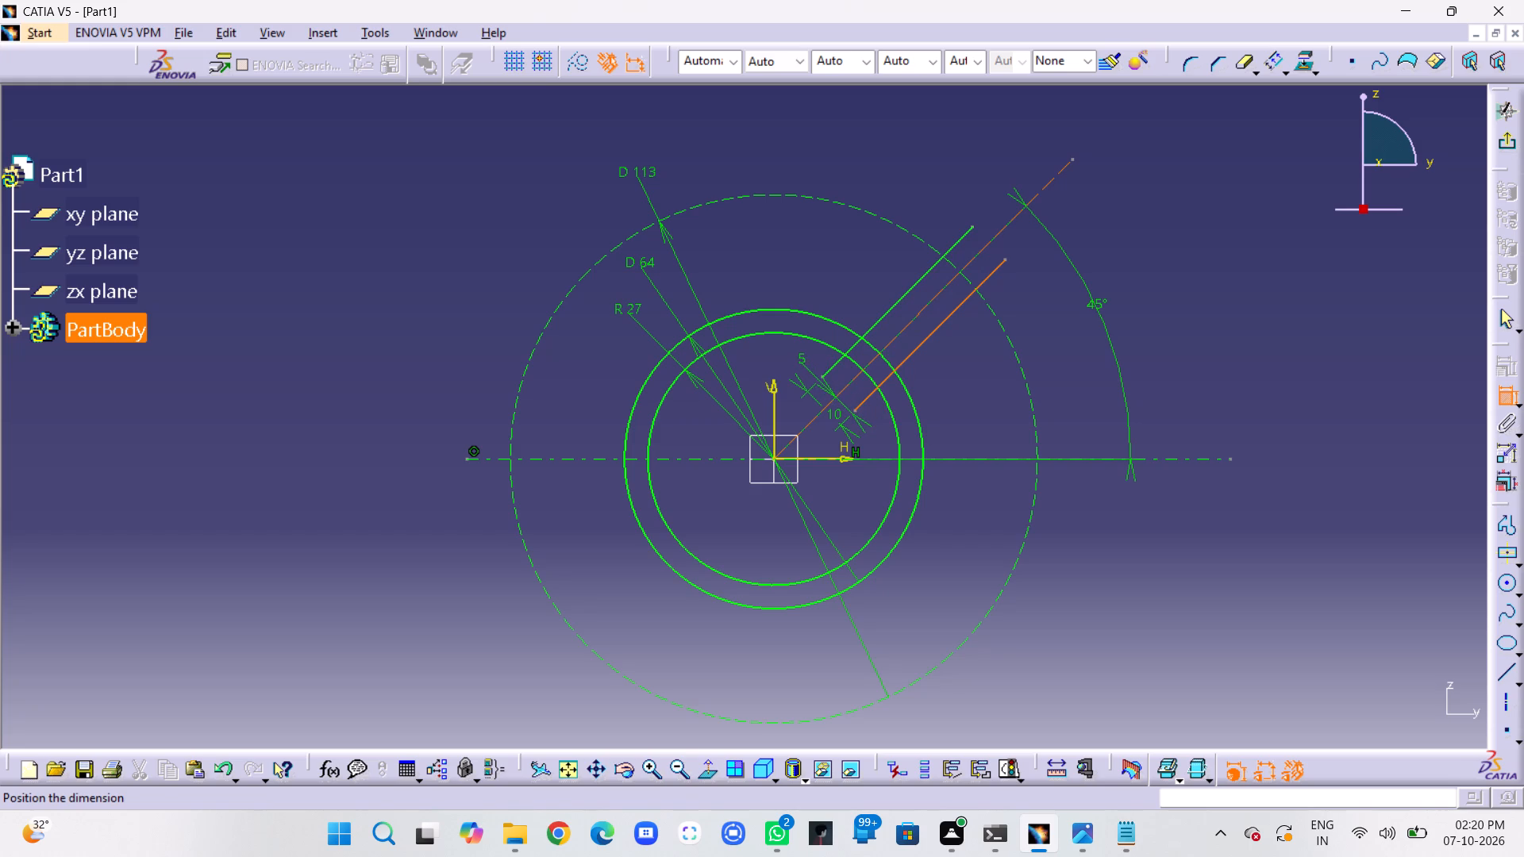
pyautogui.click(799, 361)
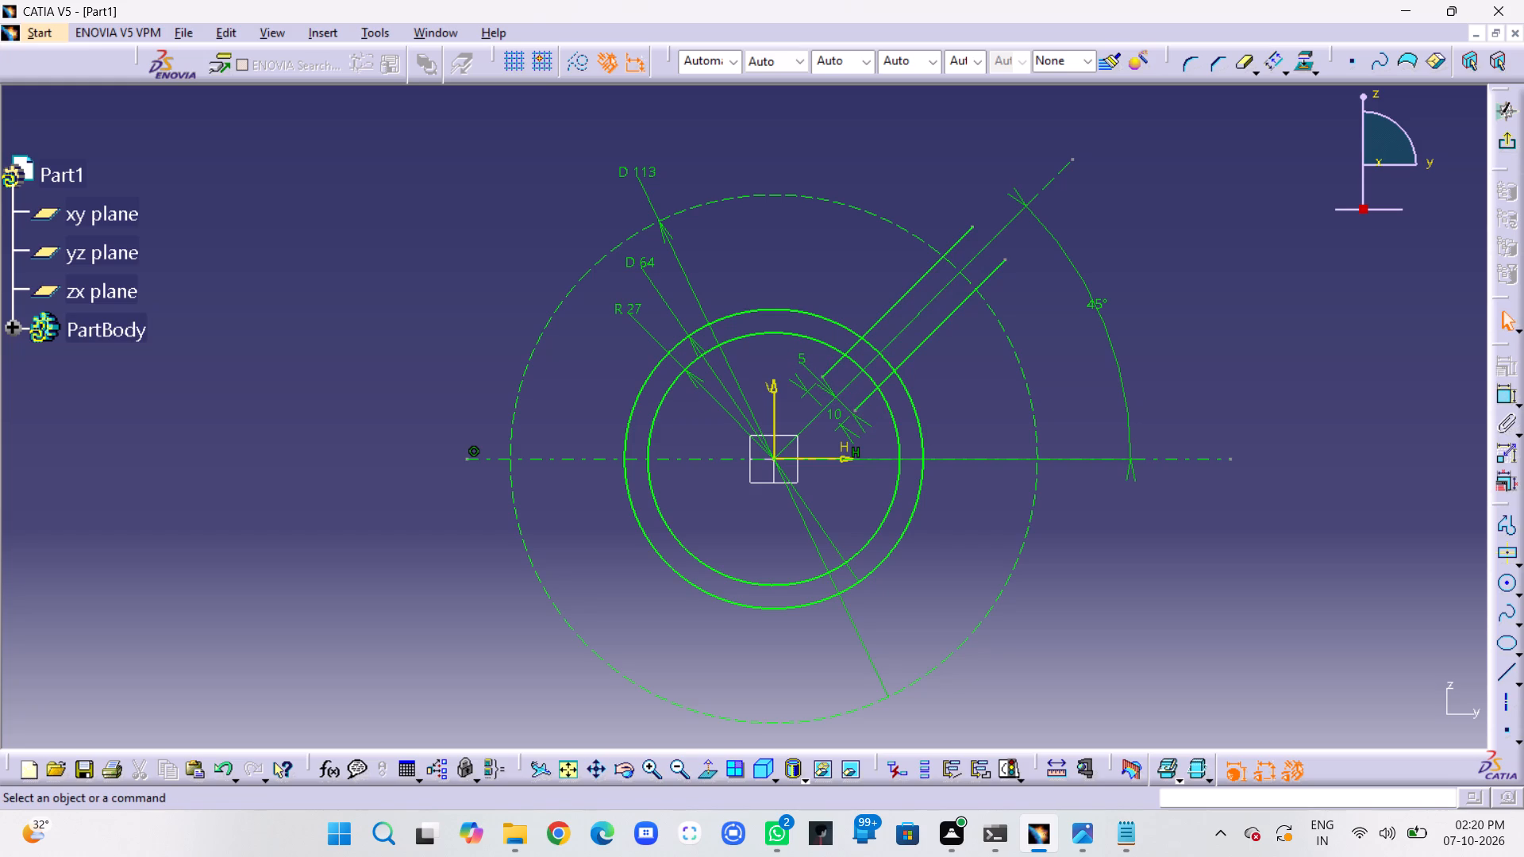
pyautogui.click(940, 358)
# Draw a circle with a radius of about 12 mm, centred where the diagonal axis crosses the construction circle.
pyautogui.click(1503, 583)
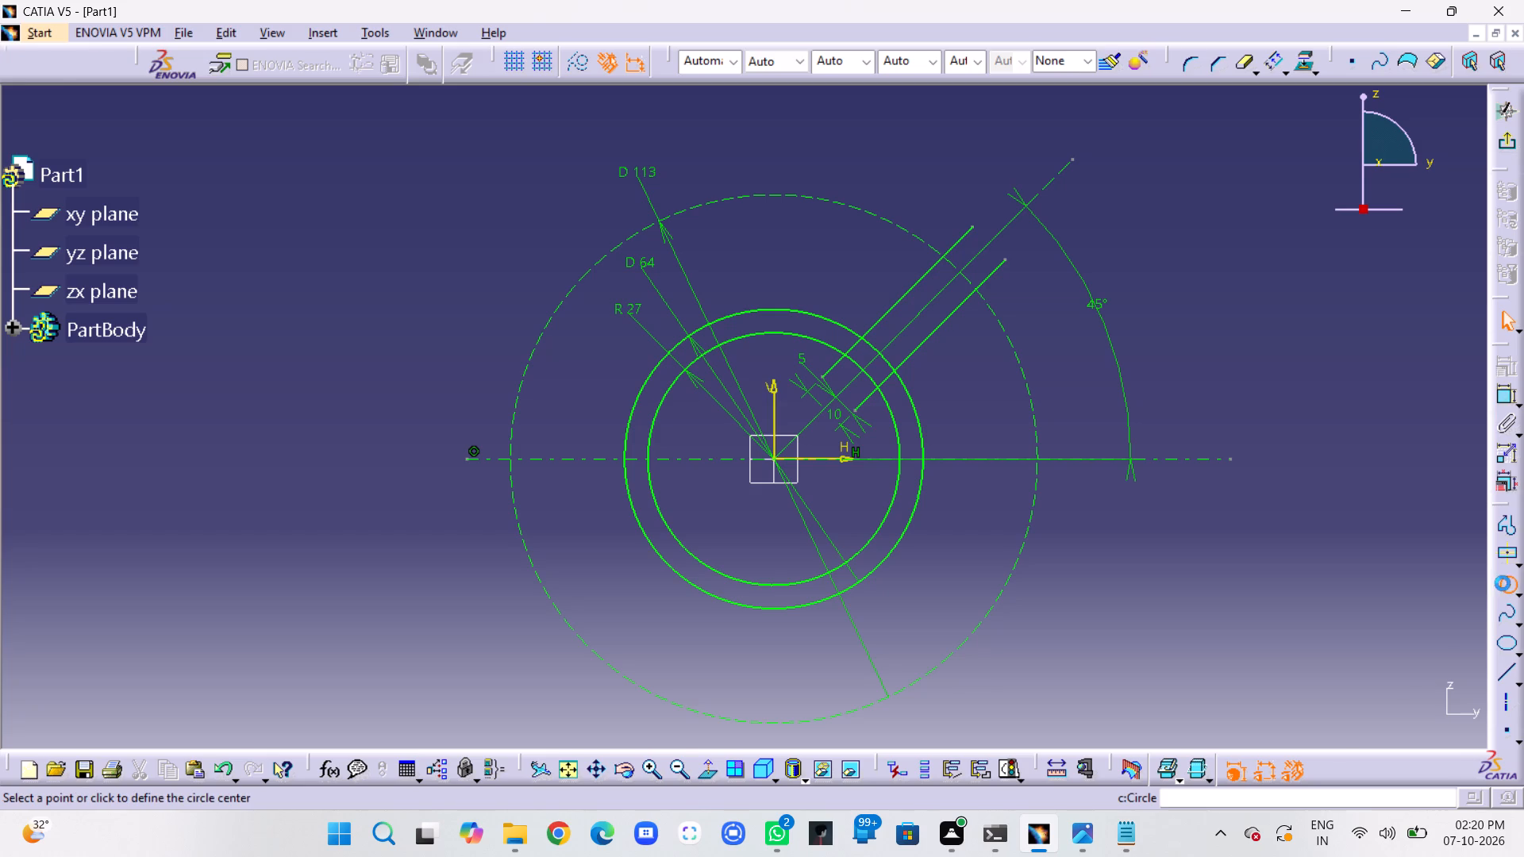
pyautogui.click(959, 271)
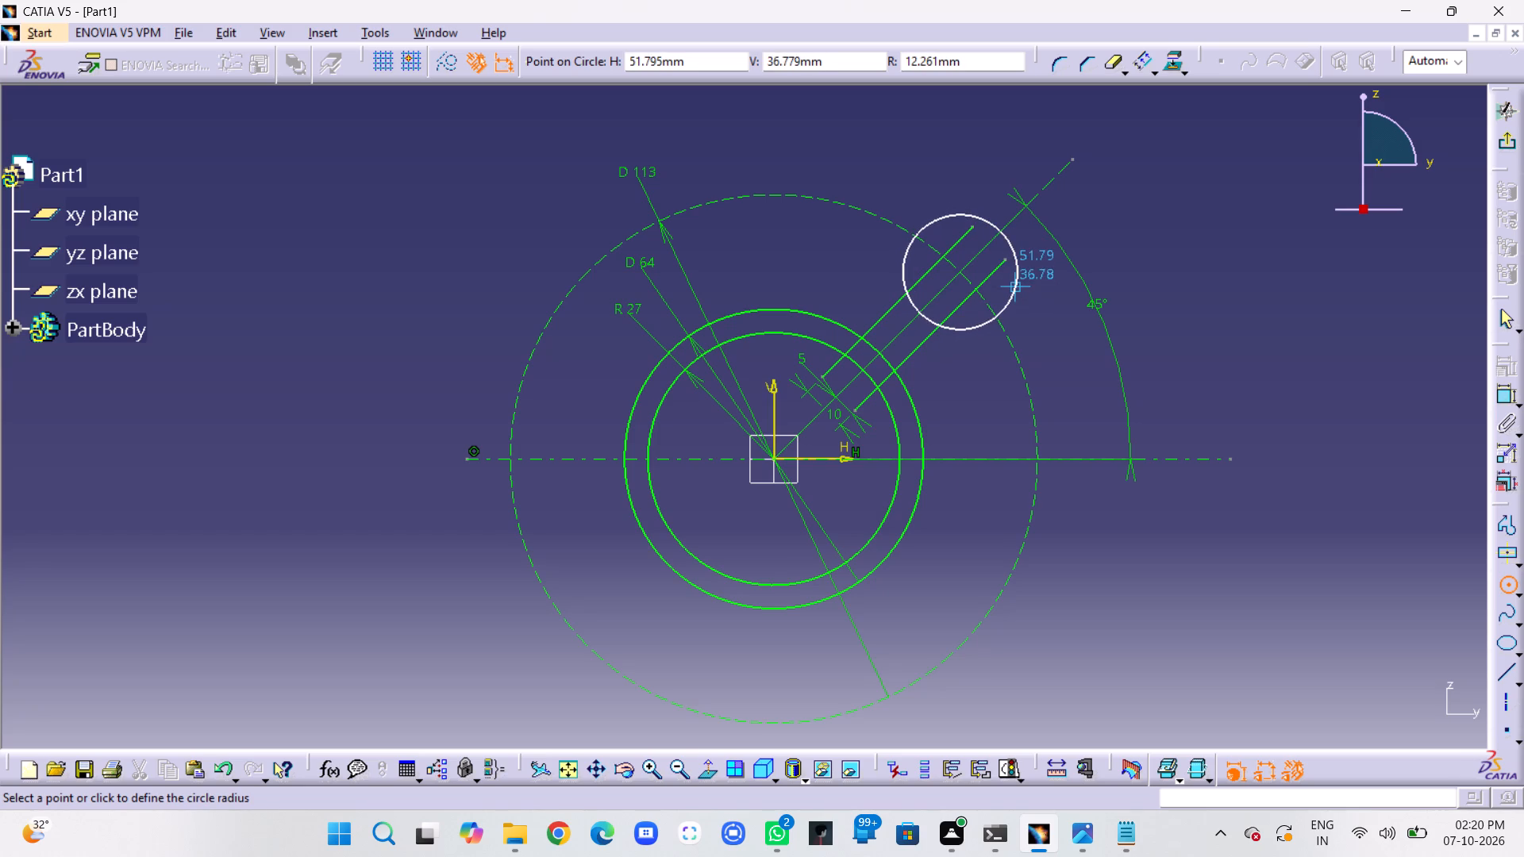
pyautogui.click(1014, 286)
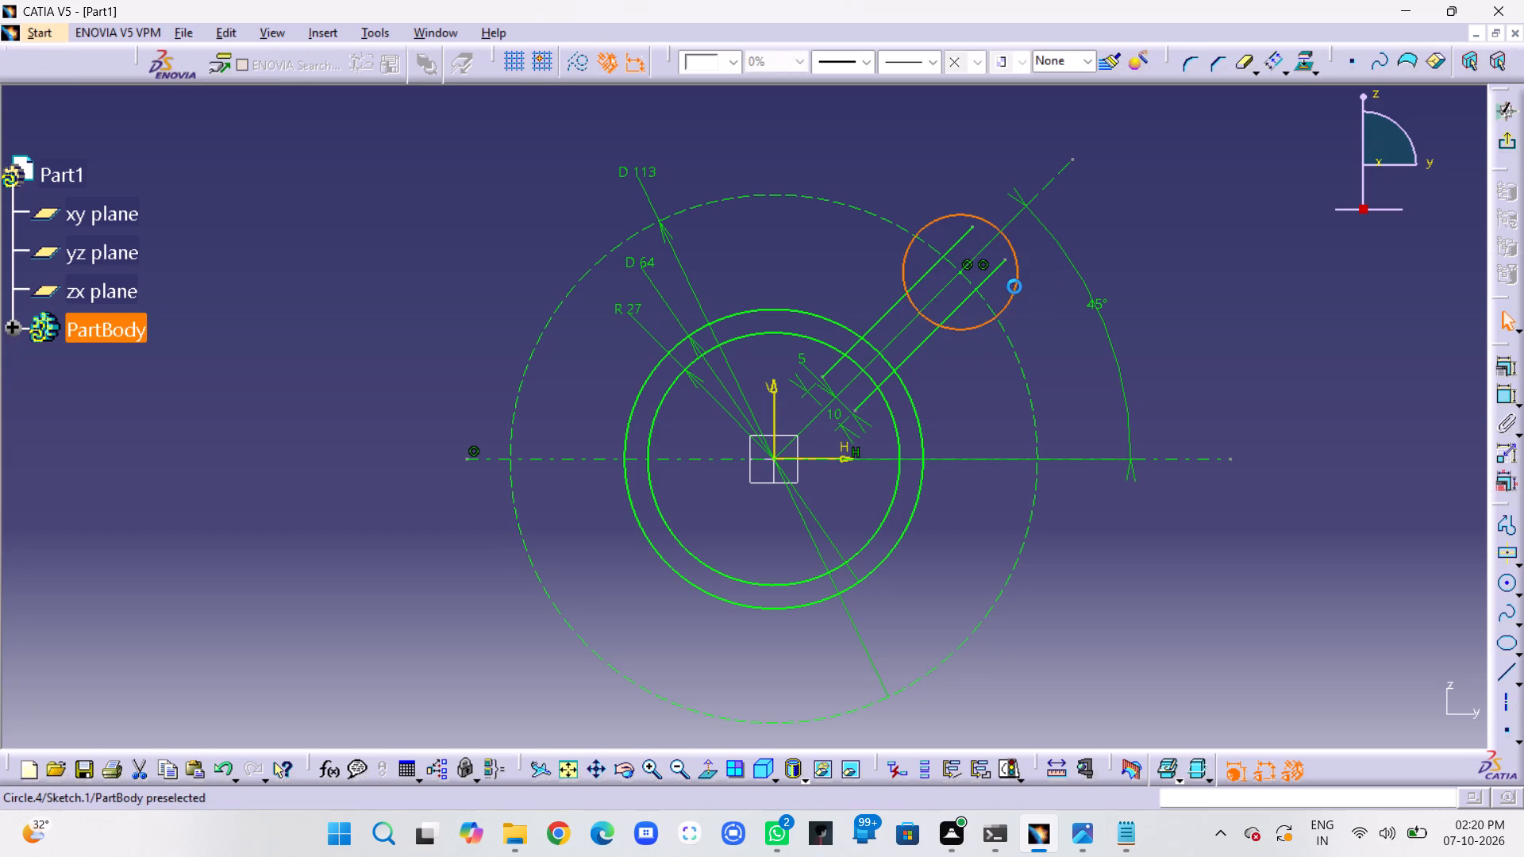
# Dimension the new circle at the arm's end, switch the dimension from diameter to radius, and set it to 10 mm.
pyautogui.click(1503, 395)
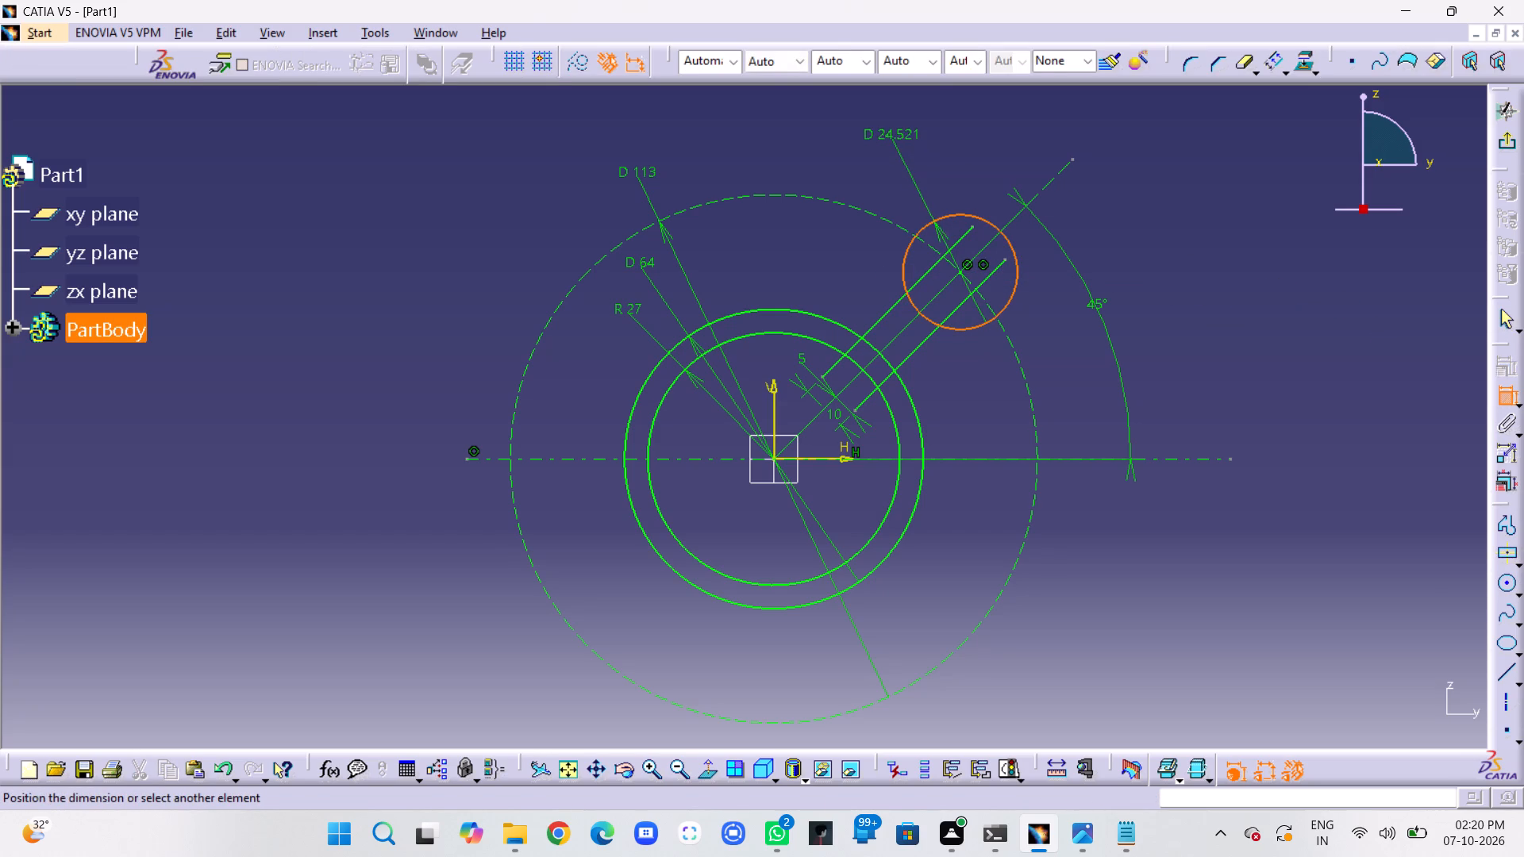
pyautogui.click(912, 148)
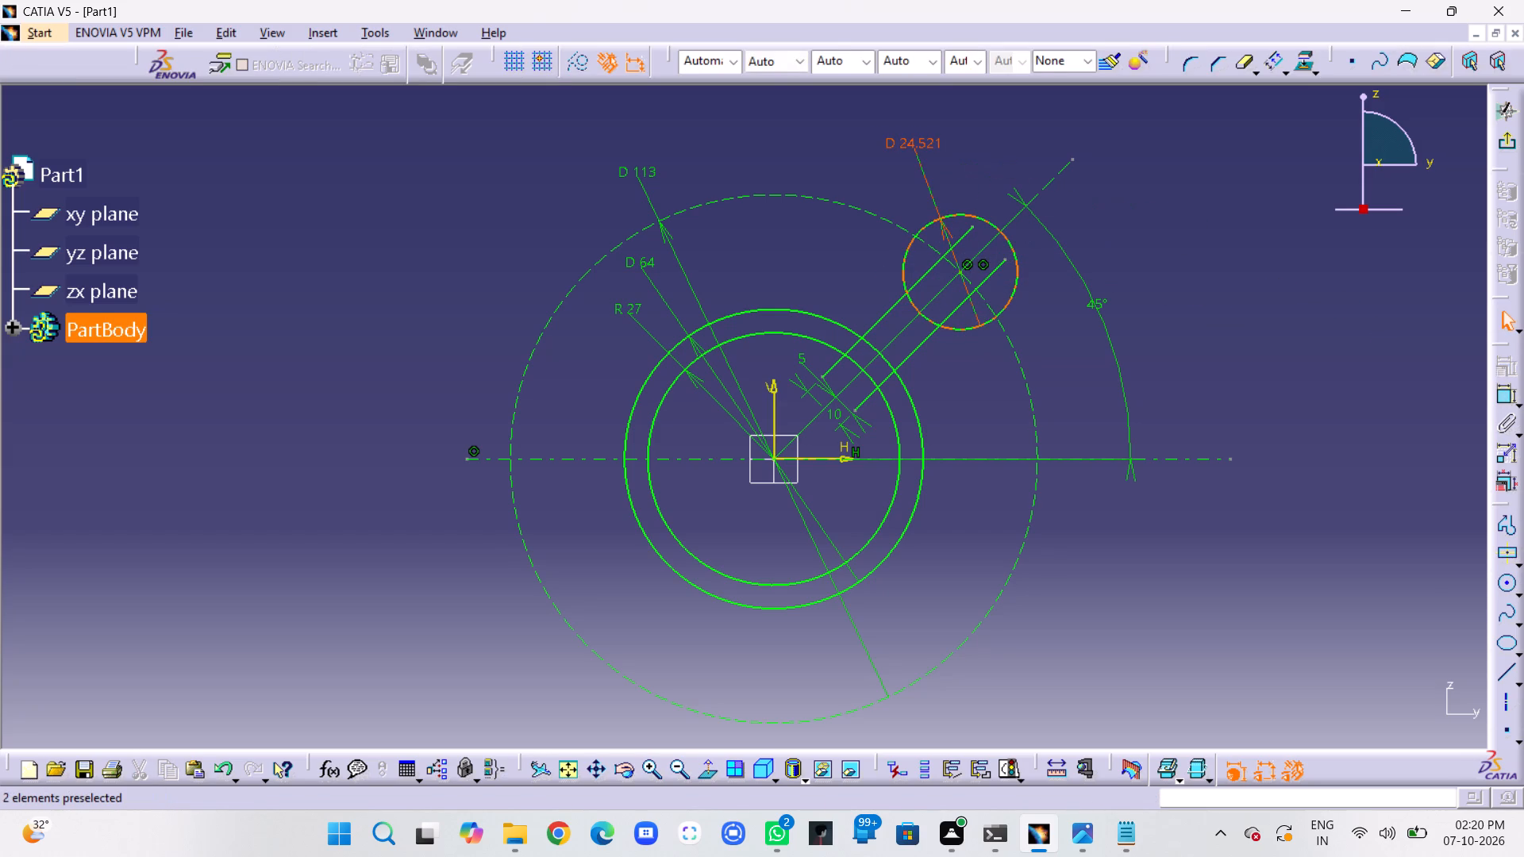
pyautogui.doubleClick(925, 142)
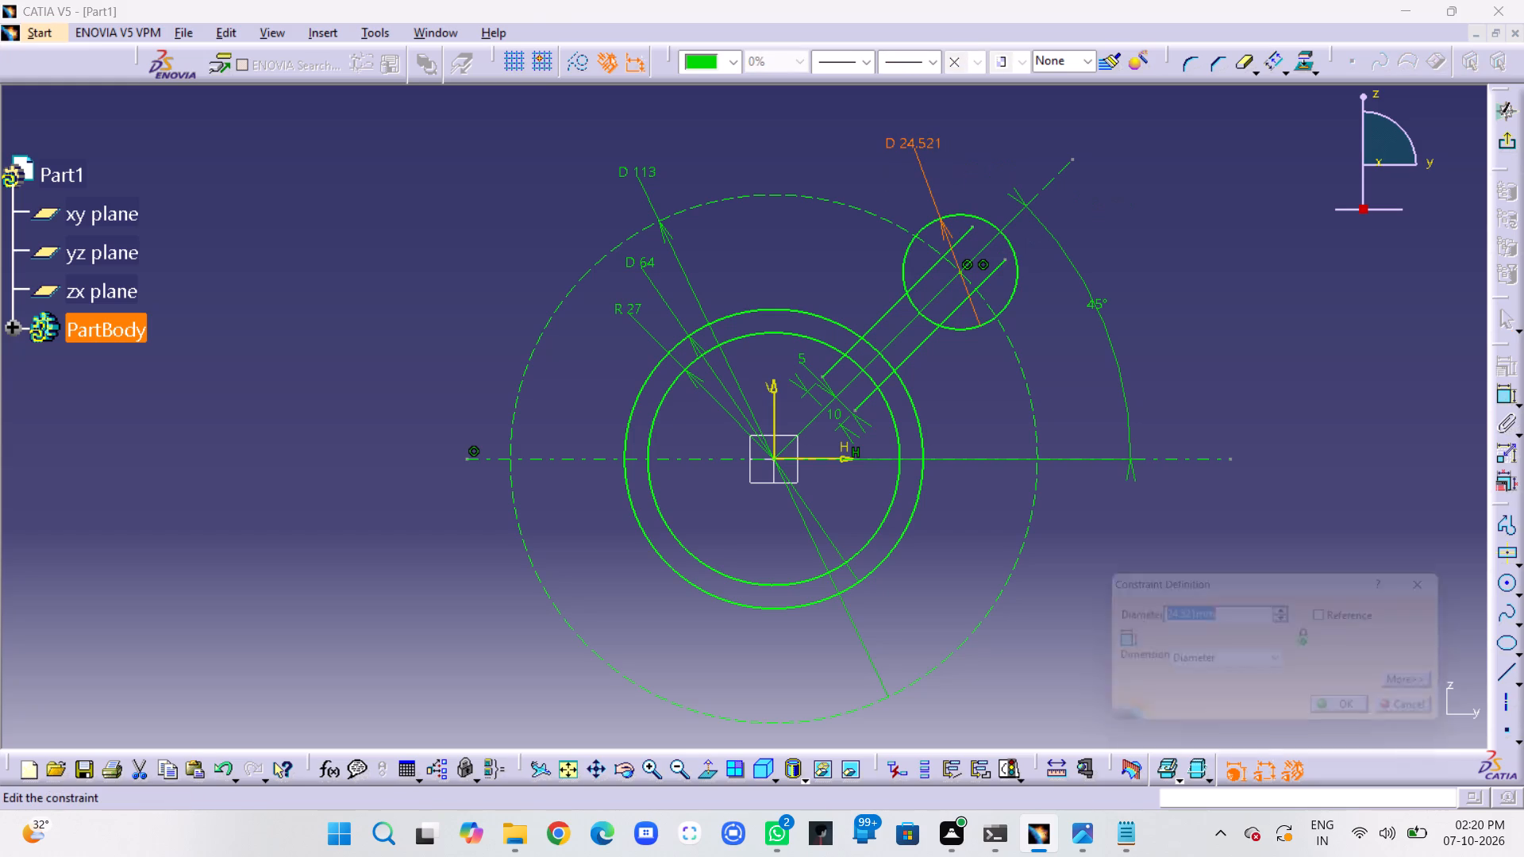
pyautogui.click(1261, 665)
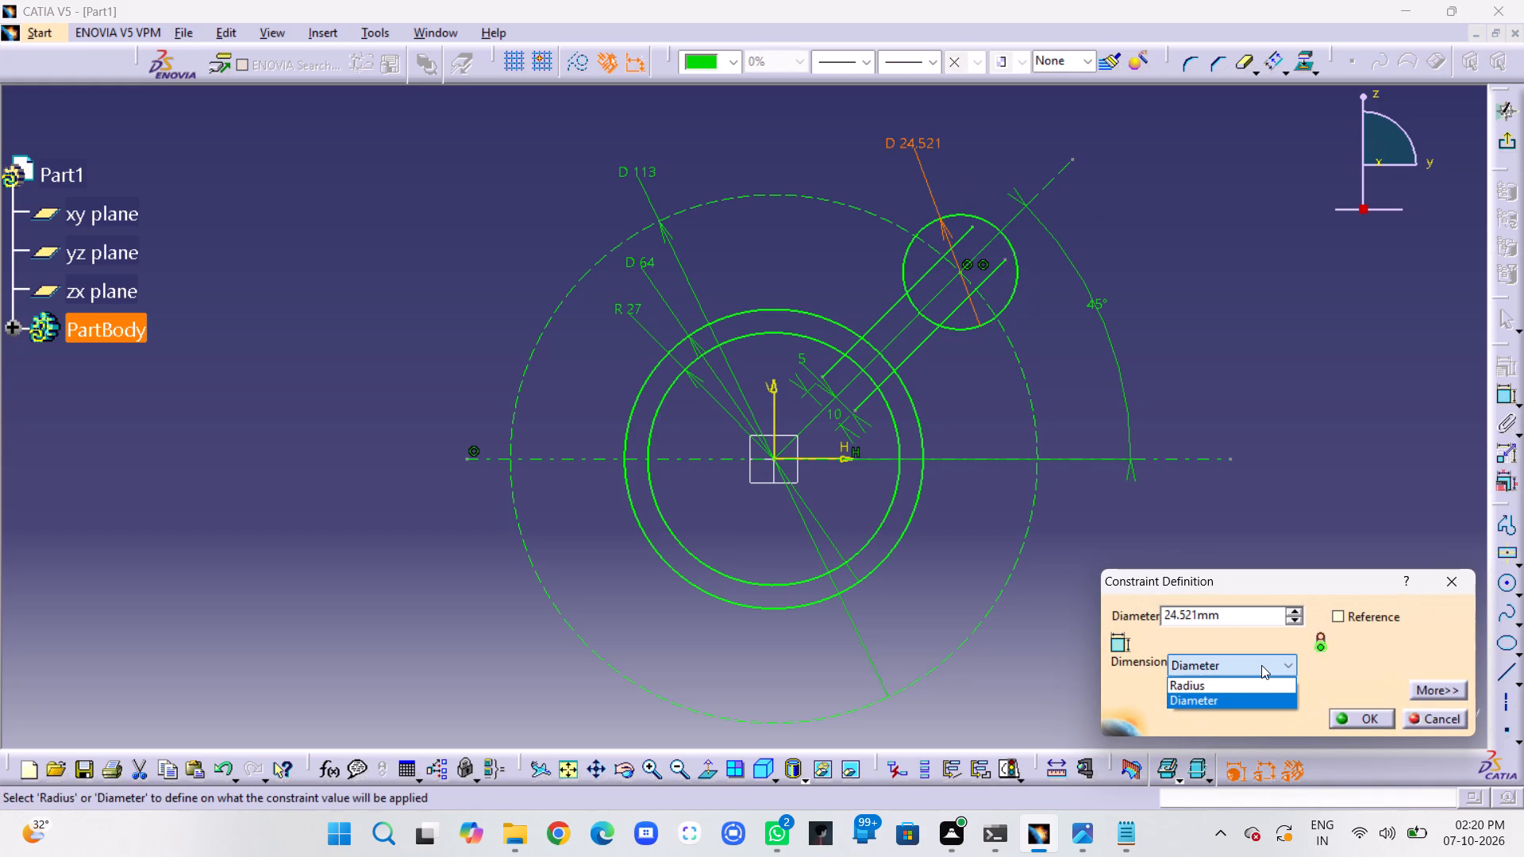
pyautogui.click(1227, 684)
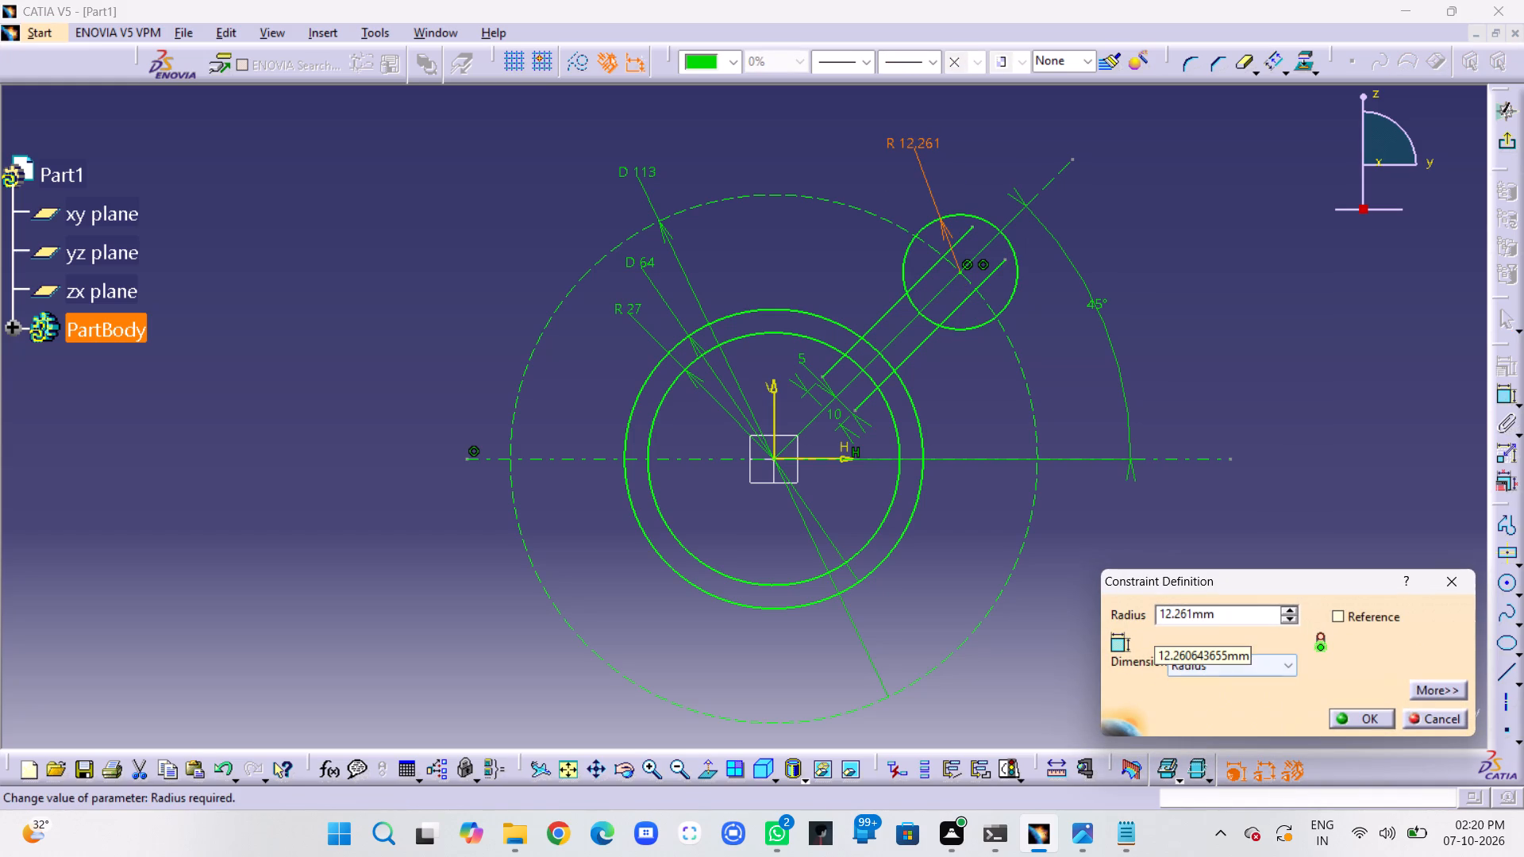
pyautogui.doubleClick(1245, 610)
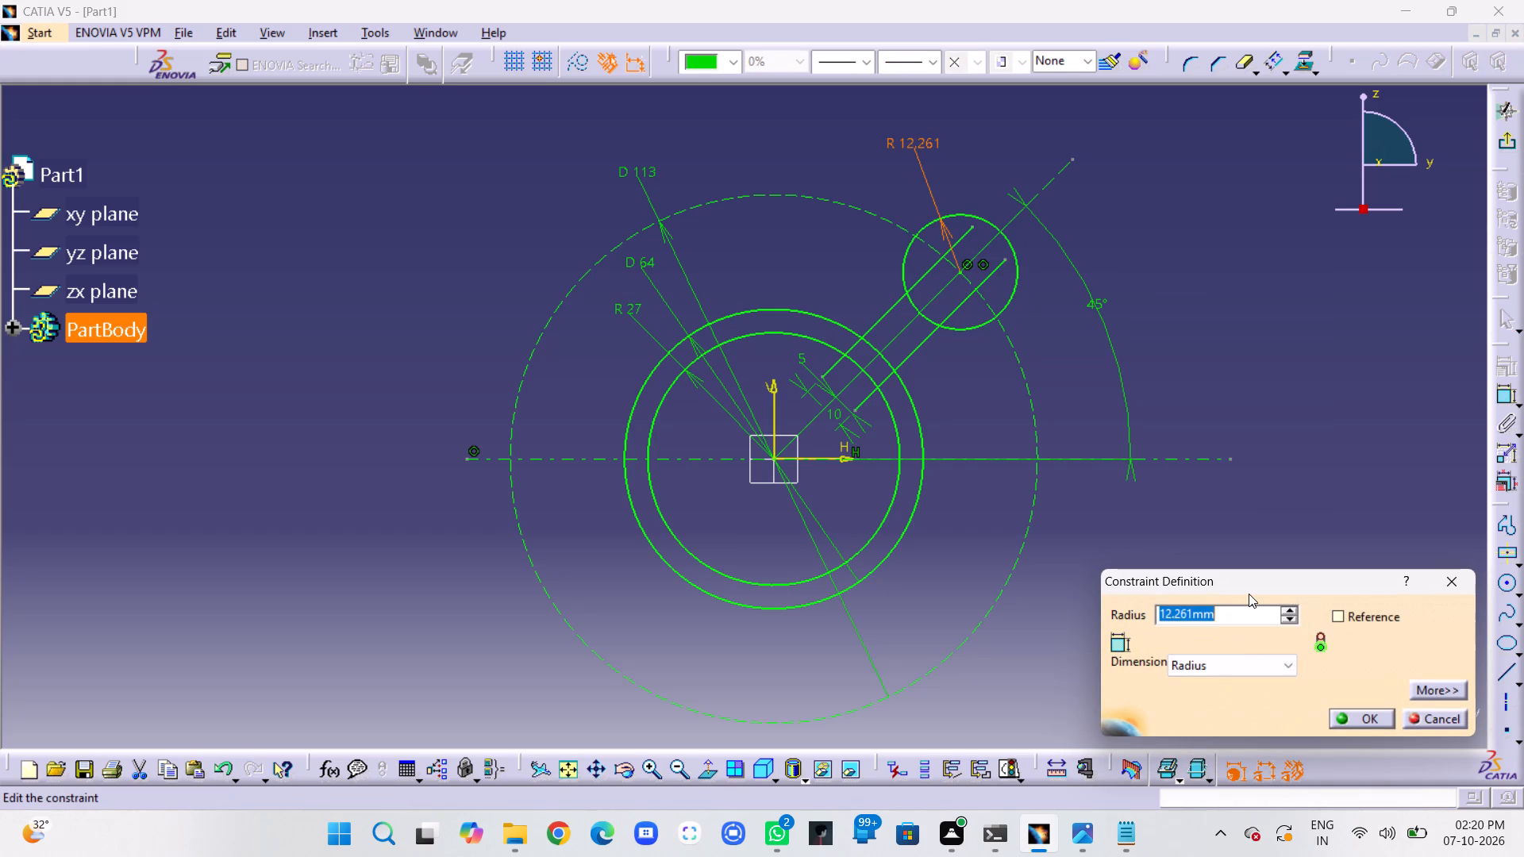
pyautogui.write('10')
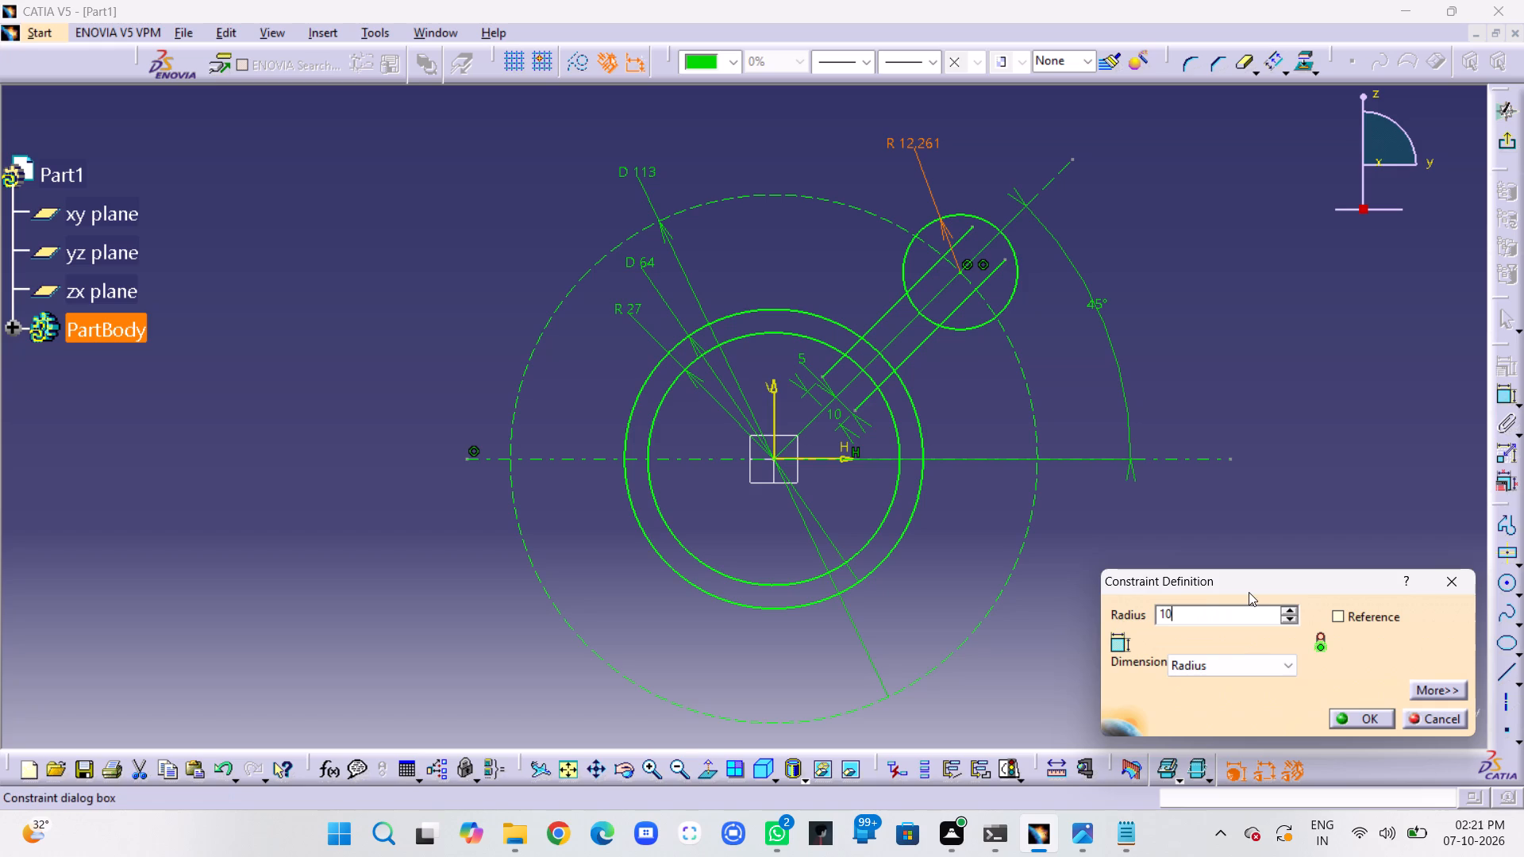
pyautogui.click(1383, 716)
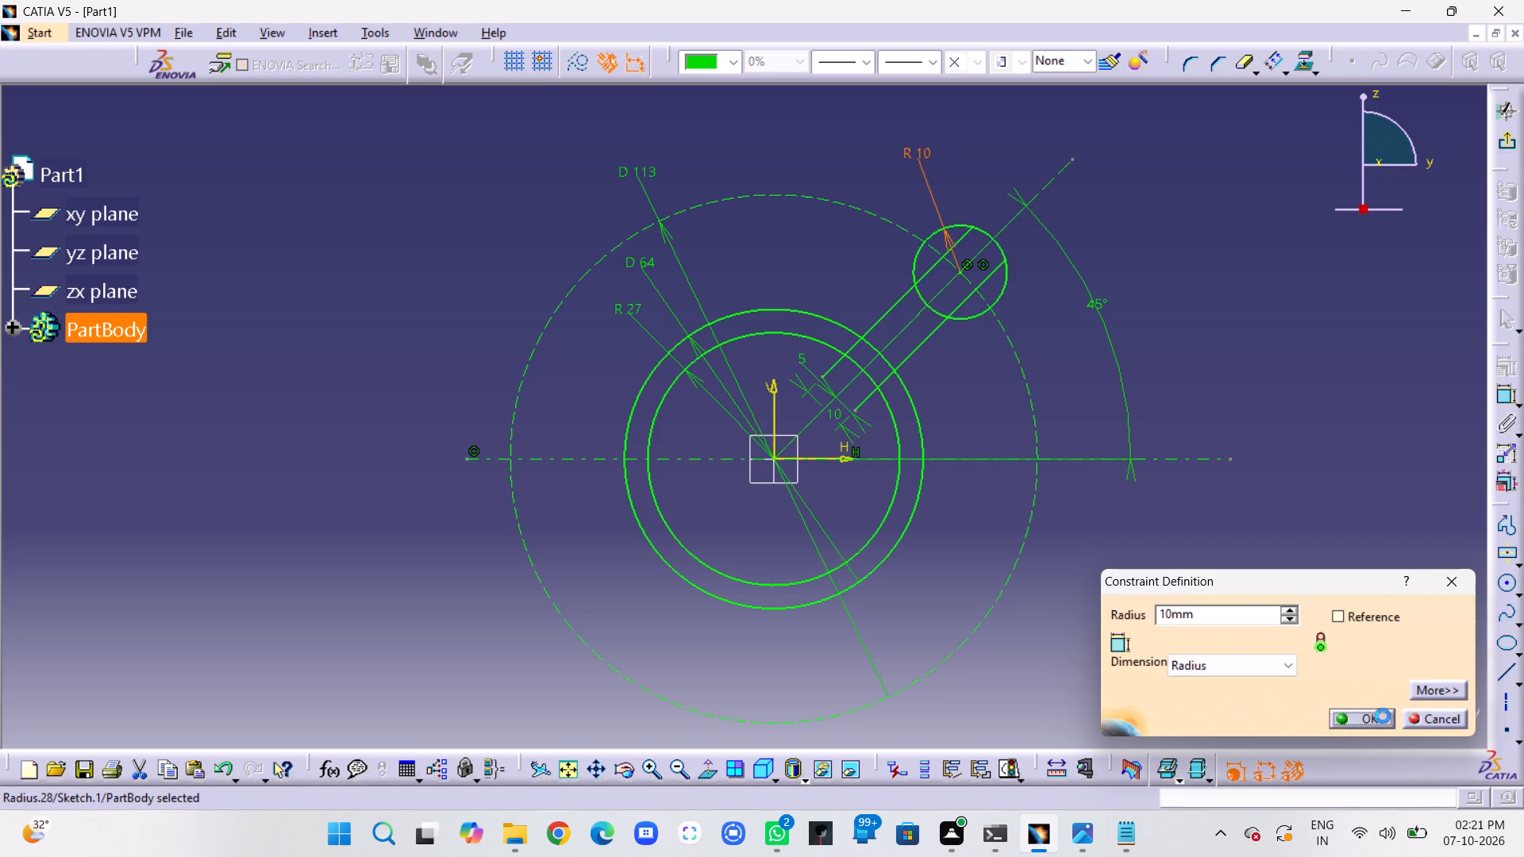
pyautogui.click(1314, 479)
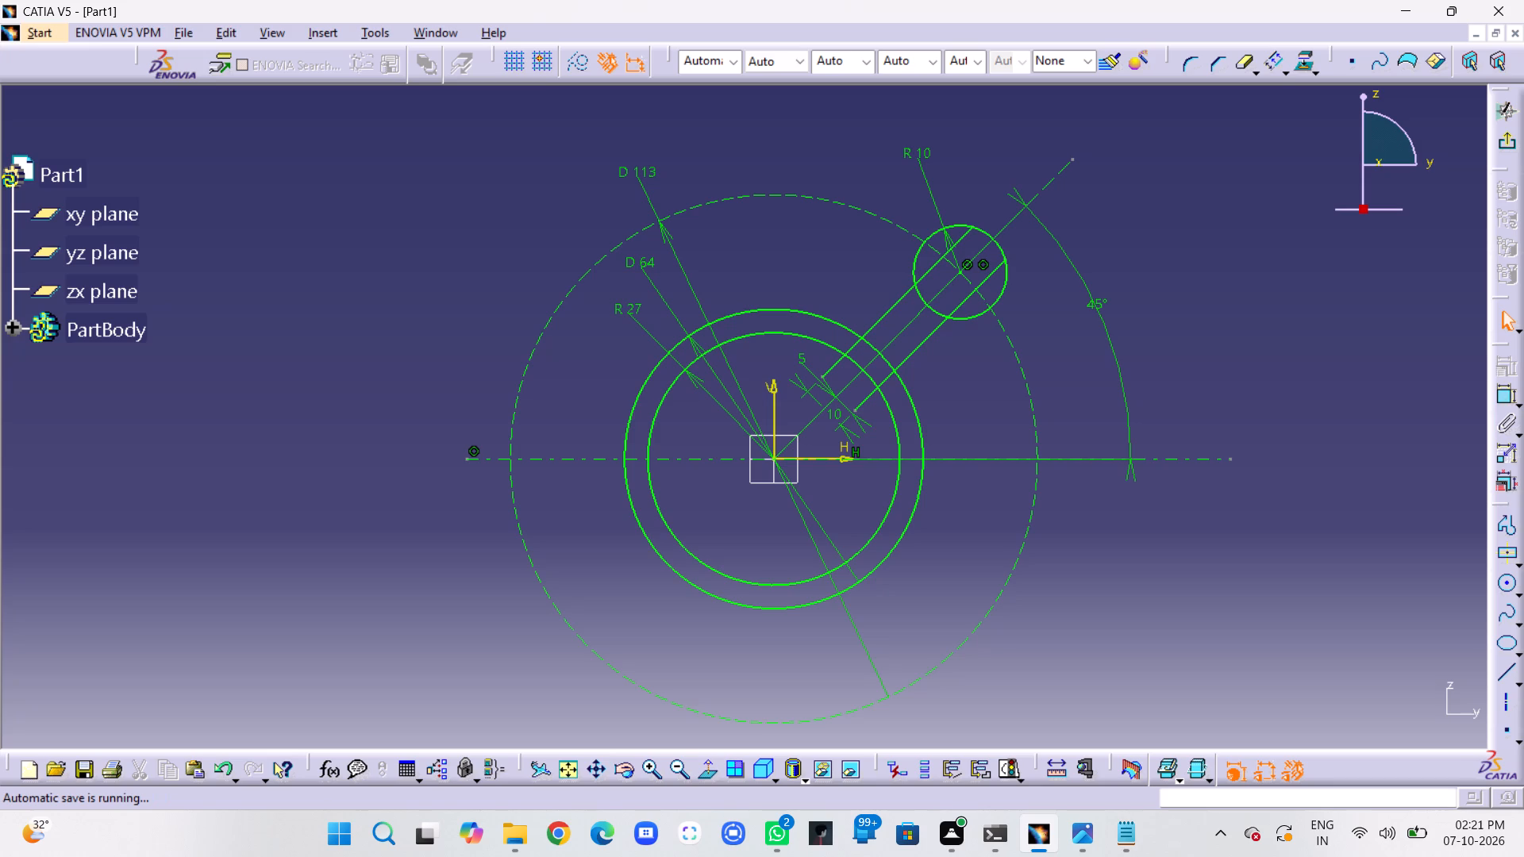
# Quick Trim the outer ends of both offset lines back to where they enter the R 10 circle.
pyautogui.click(1245, 65)
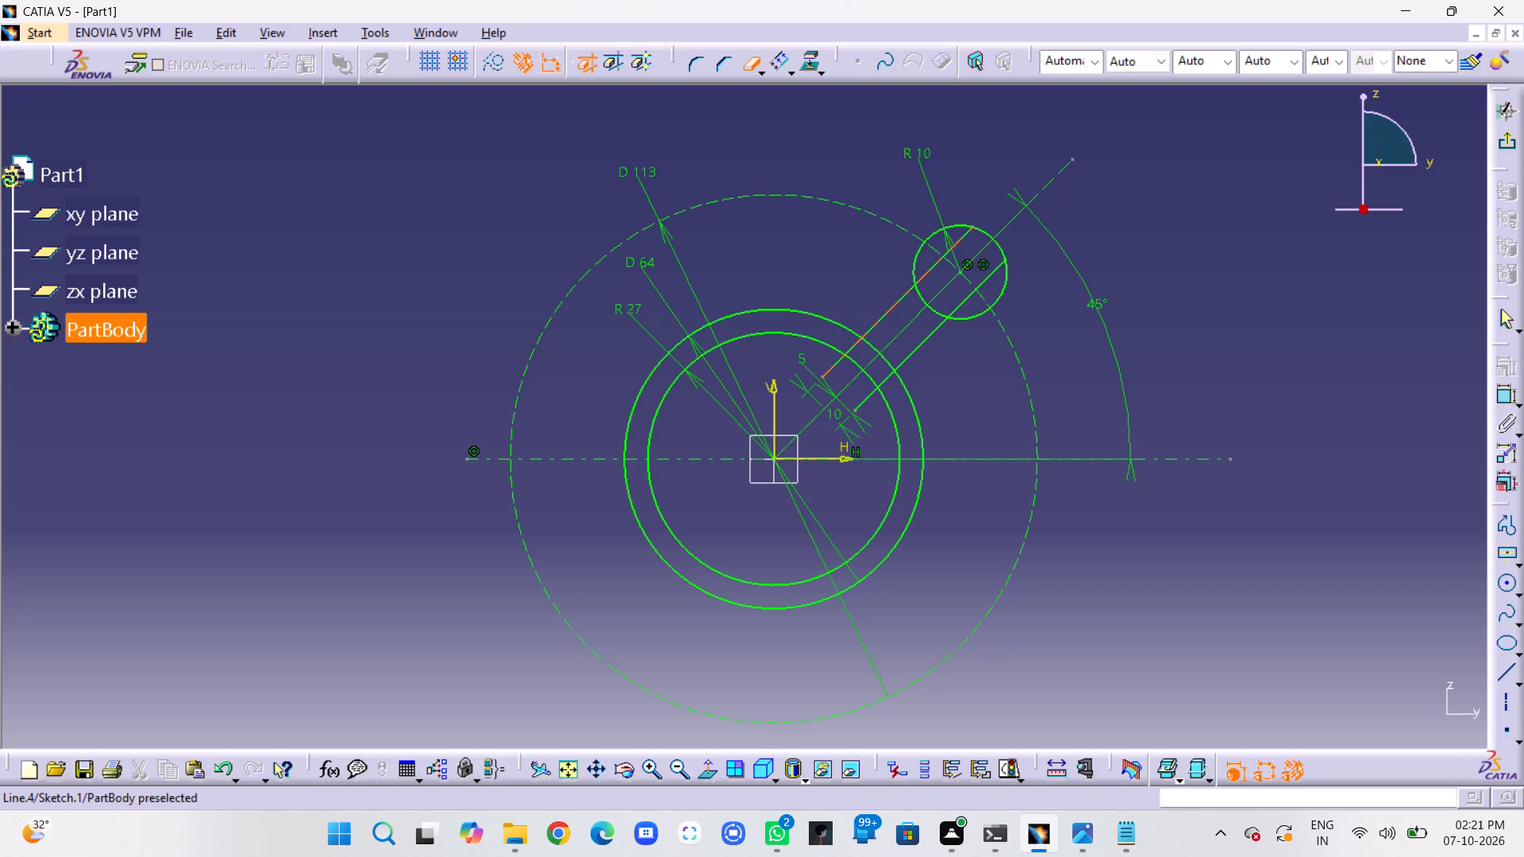
pyautogui.click(963, 241)
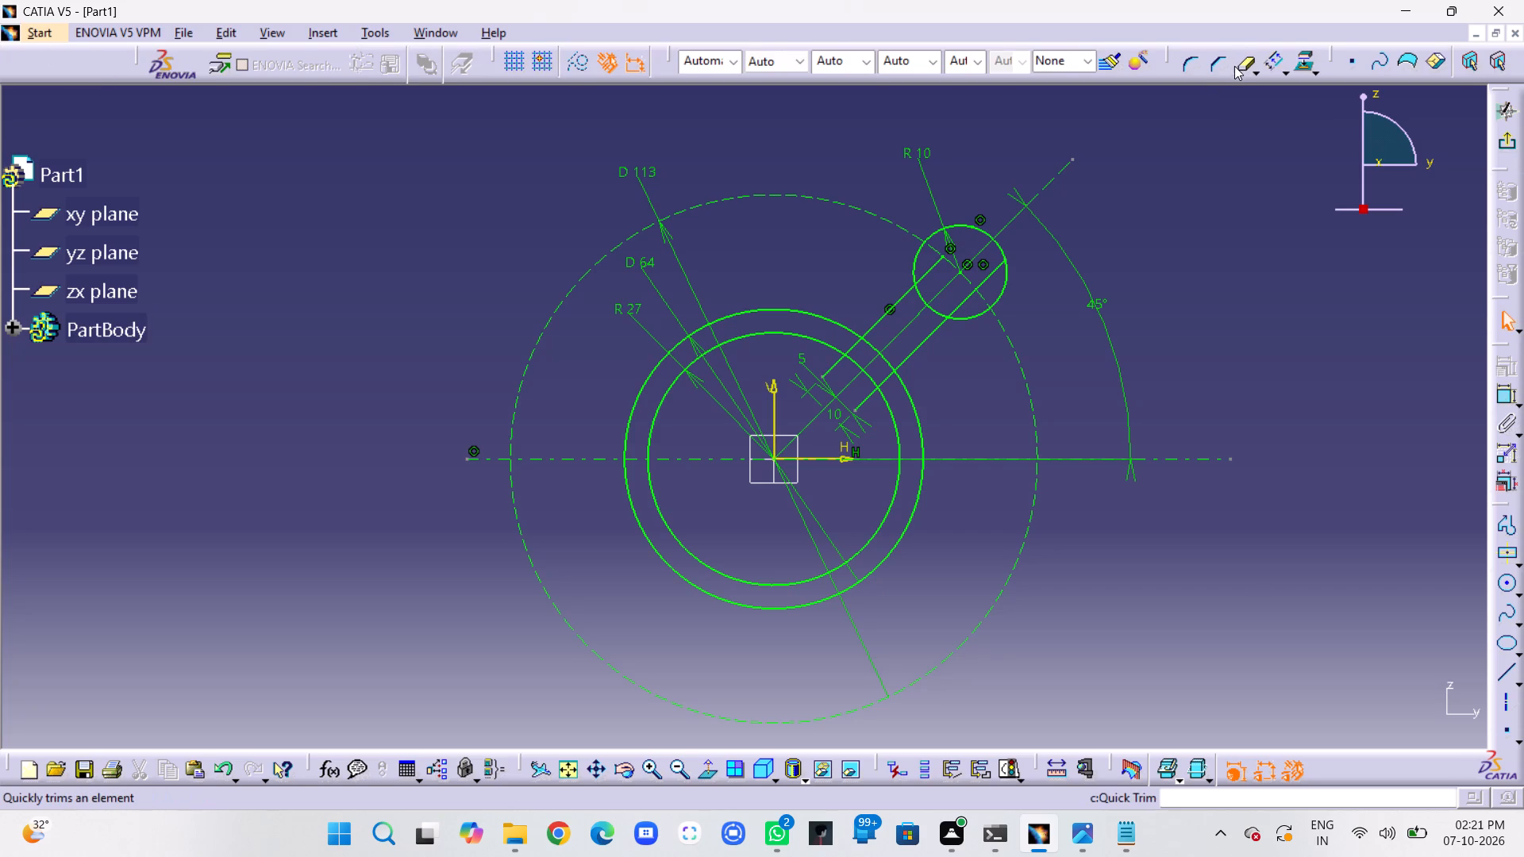
pyautogui.click(1242, 63)
pyautogui.click(934, 266)
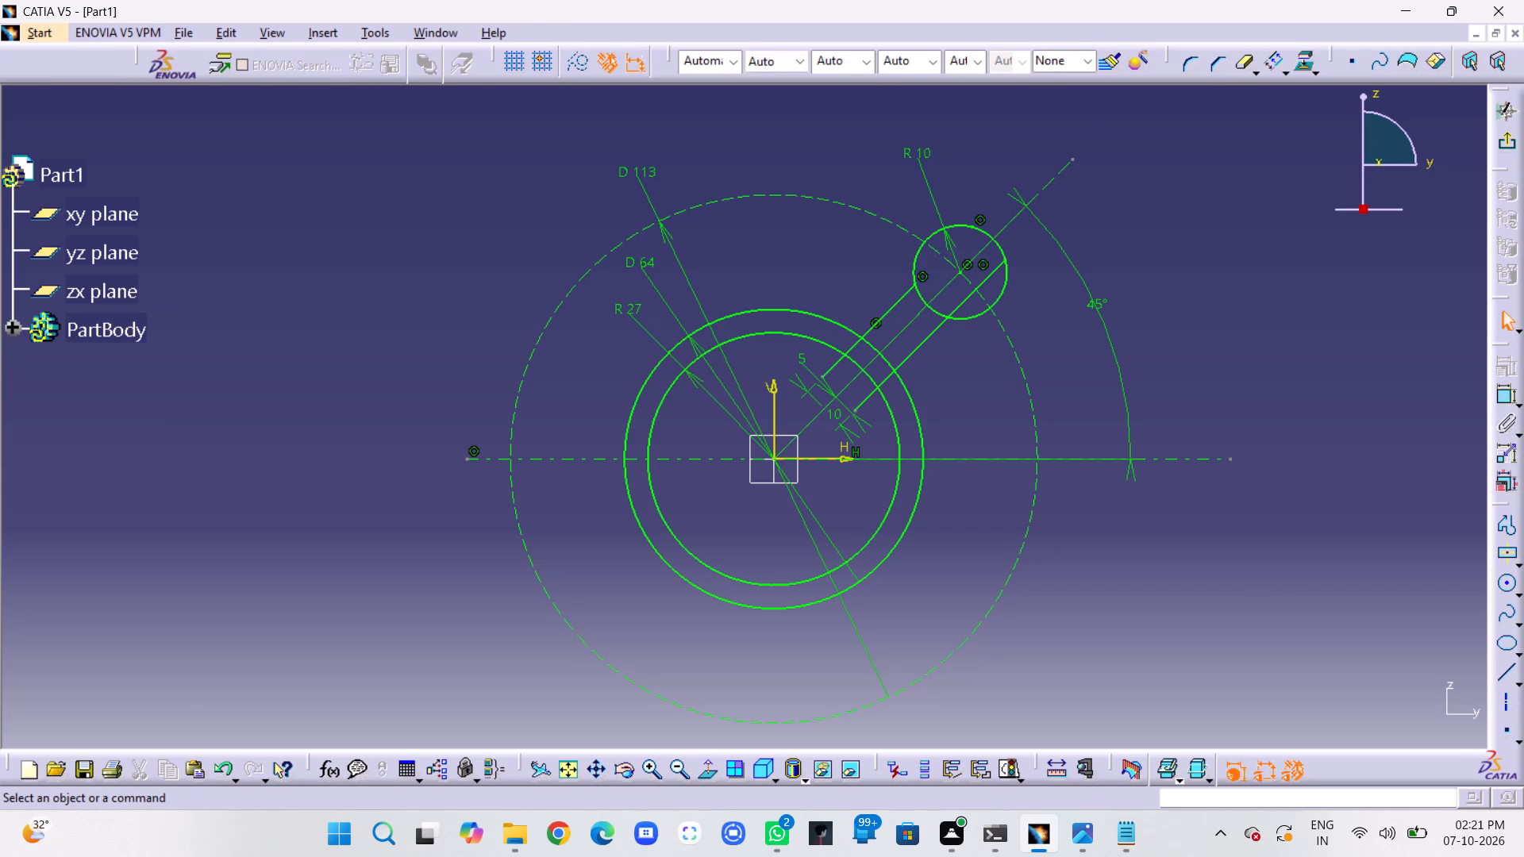
pyautogui.click(1246, 61)
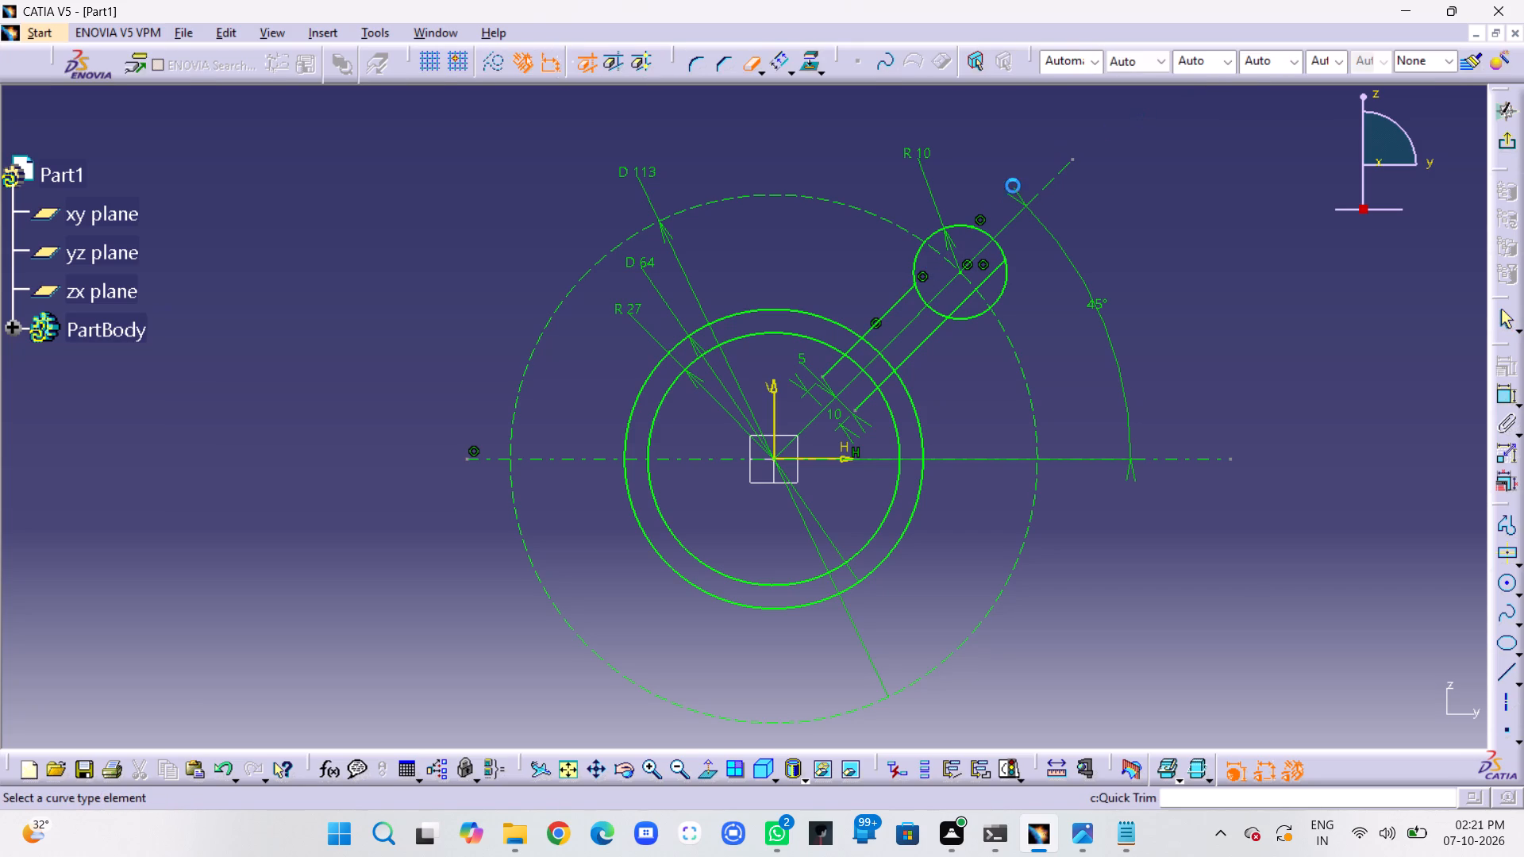
pyautogui.click(989, 278)
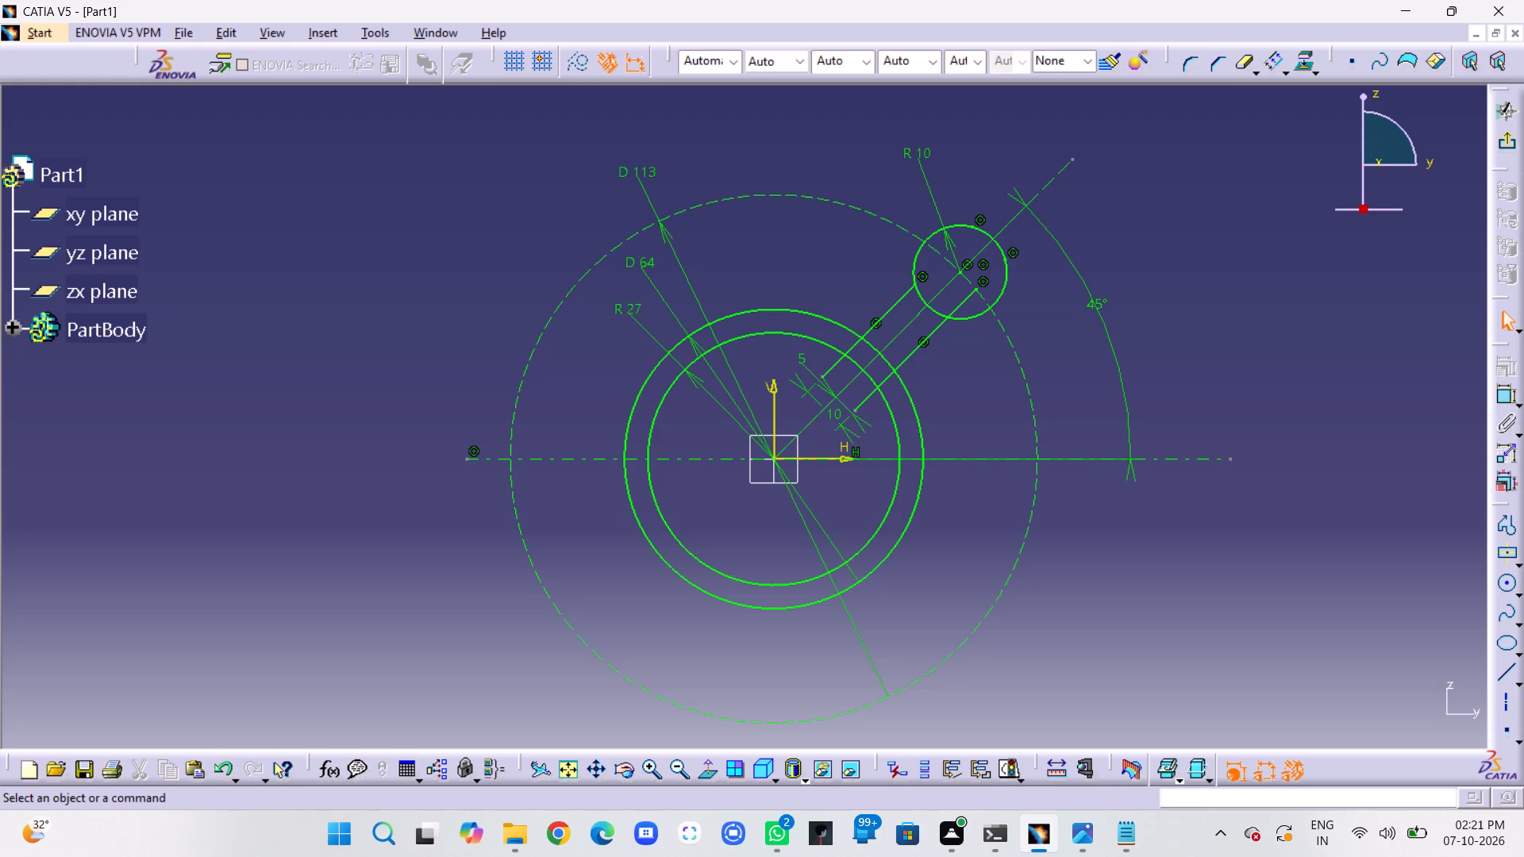
pyautogui.click(1243, 64)
pyautogui.click(963, 302)
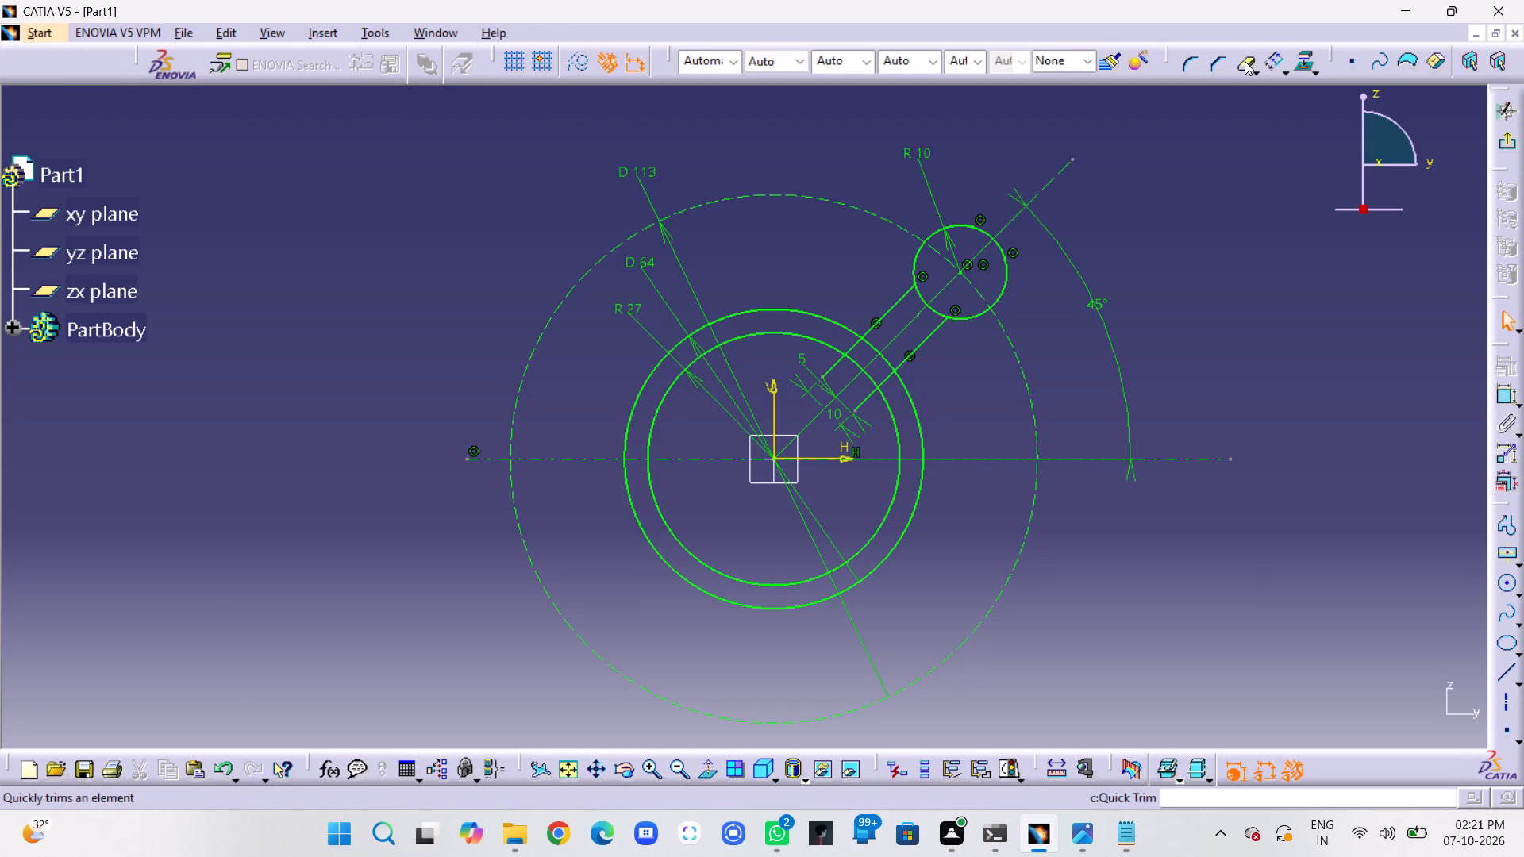
# Quick Trim the arc portions of the R 10 circle between the two arm lines, opening it toward the centre.
pyautogui.click(1242, 67)
pyautogui.click(938, 315)
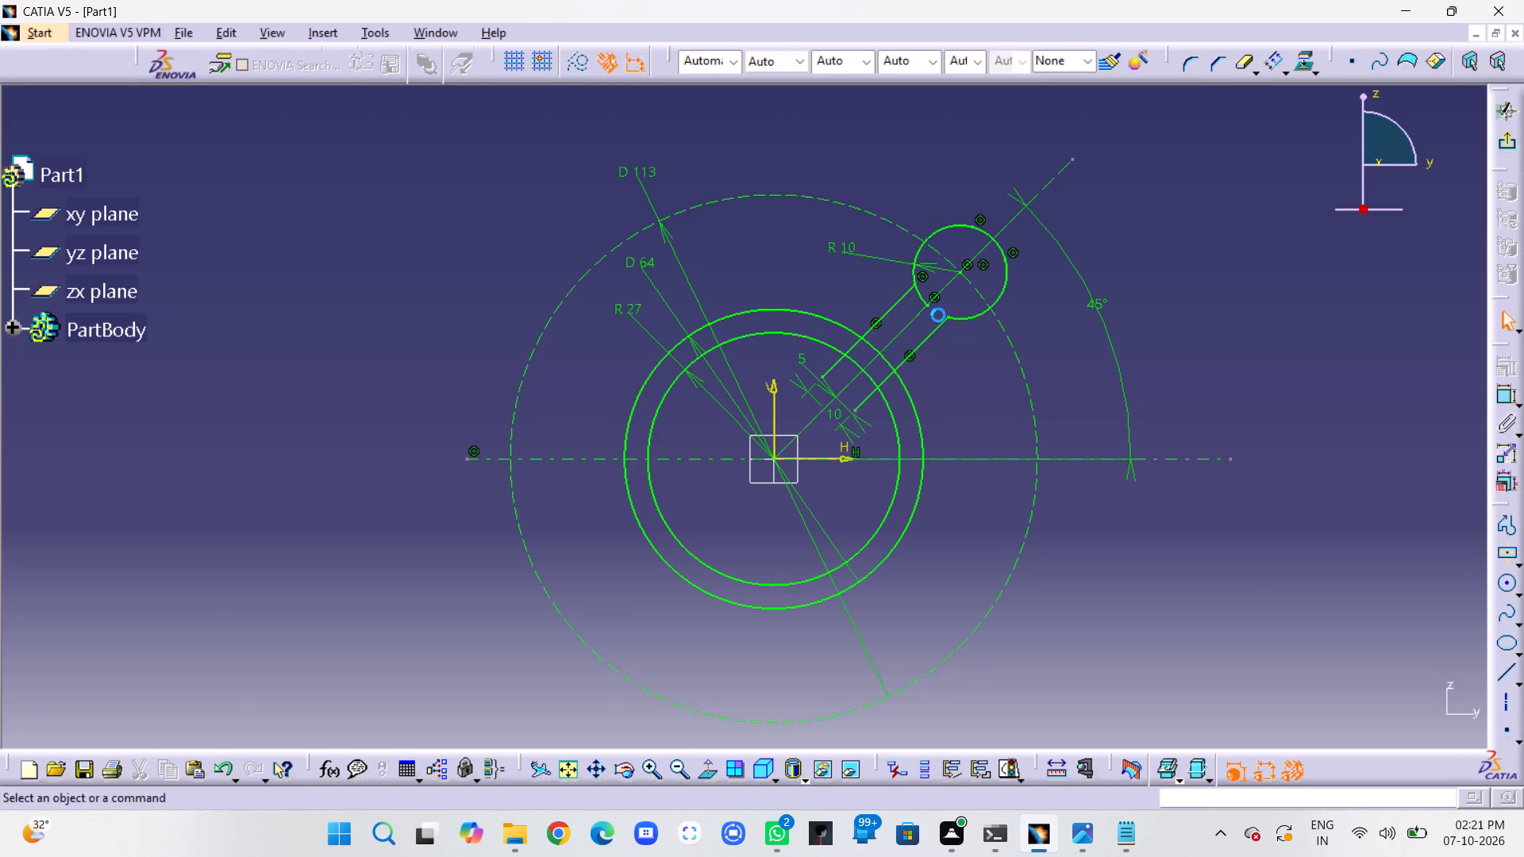
pyautogui.click(1240, 67)
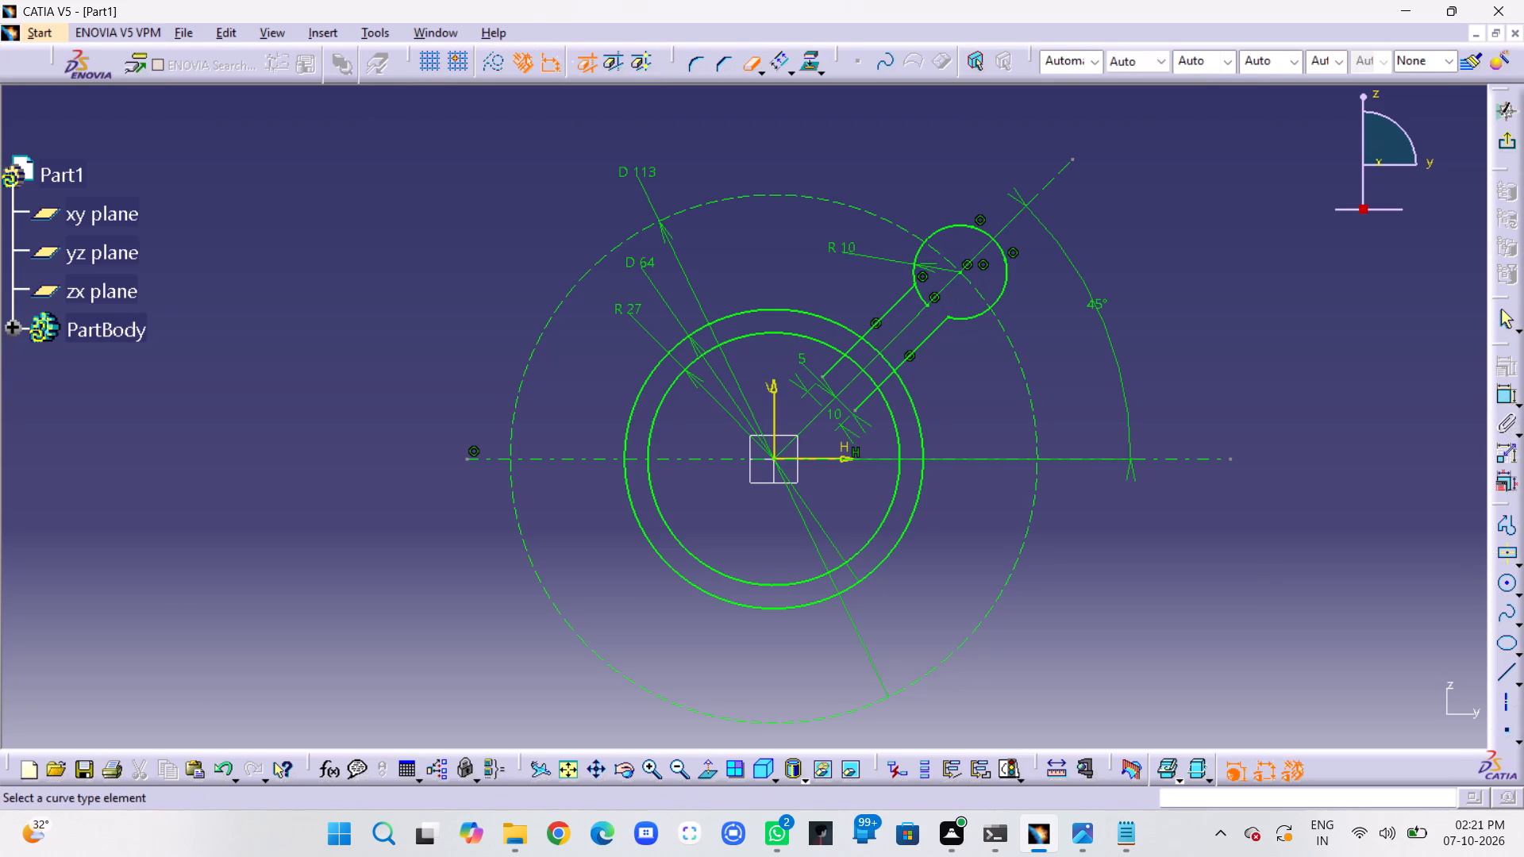
pyautogui.click(919, 297)
# Quick Trim the inner ends of both arm lines back to the R 27 circle.
pyautogui.click(1241, 64)
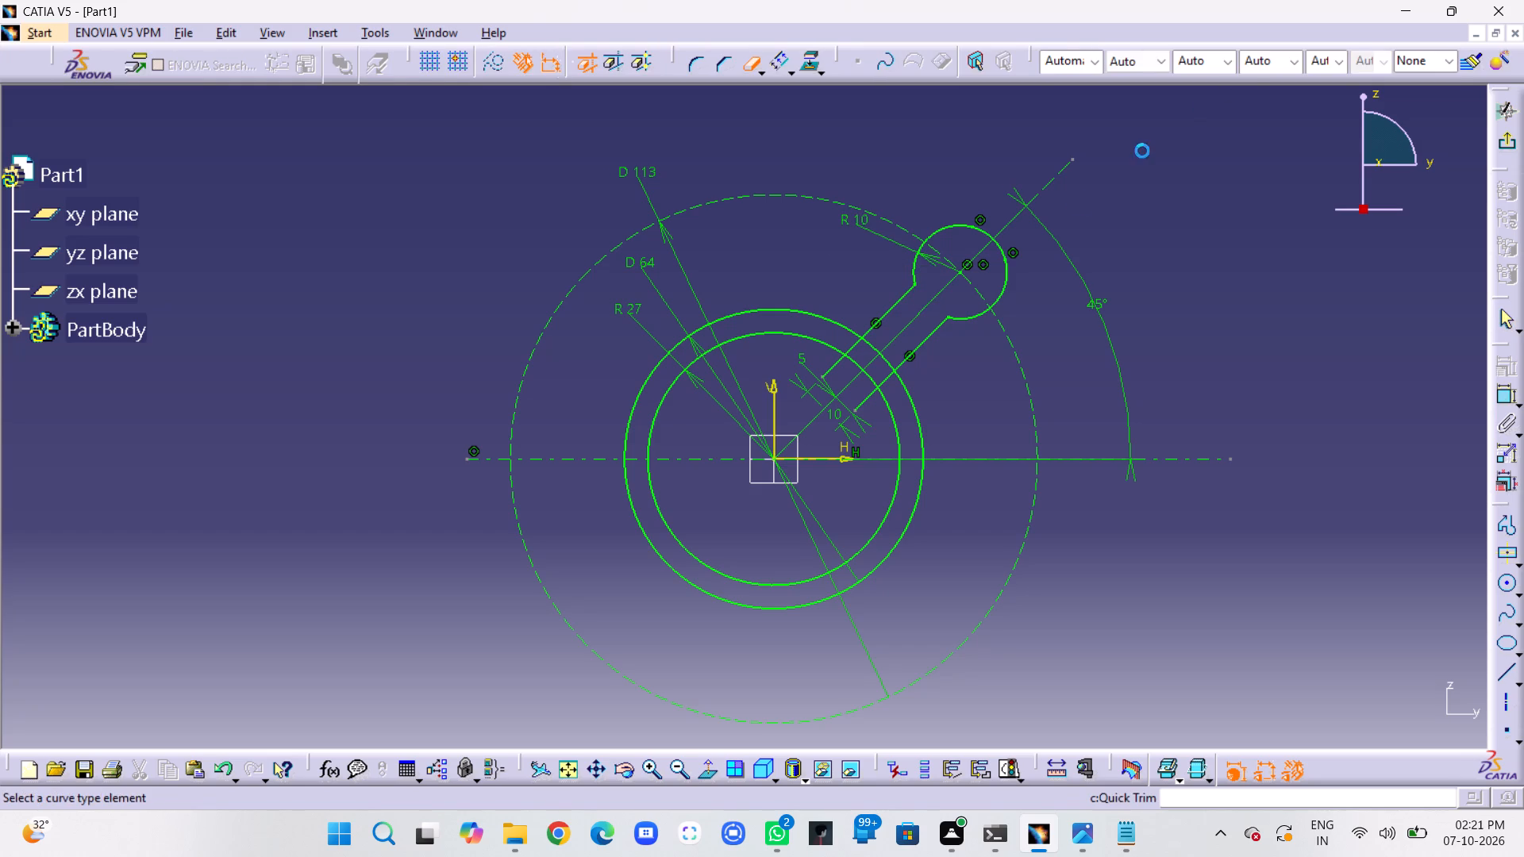
pyautogui.click(866, 399)
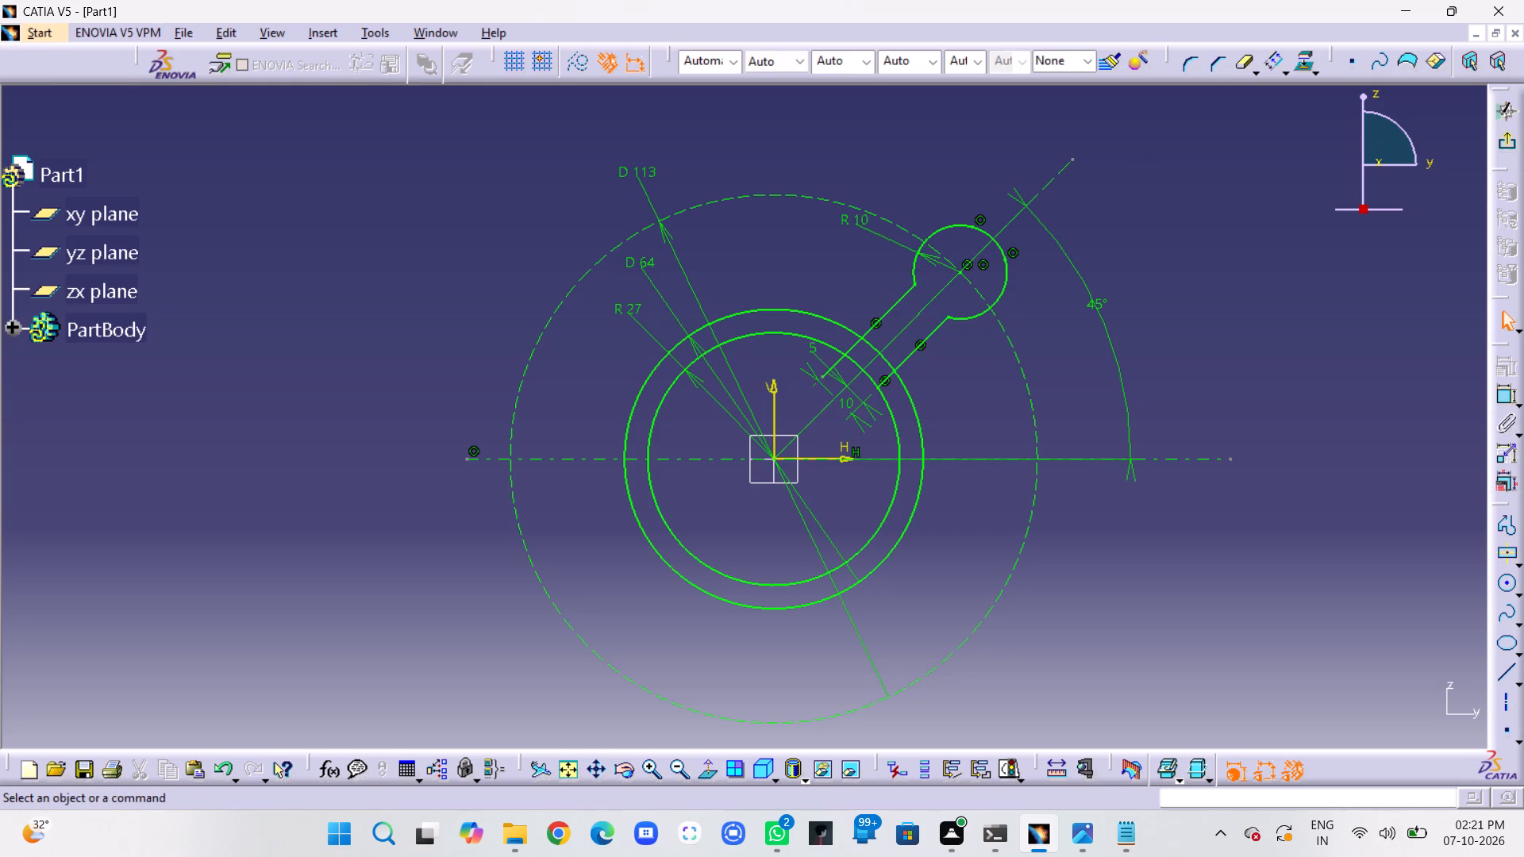
pyautogui.click(1244, 63)
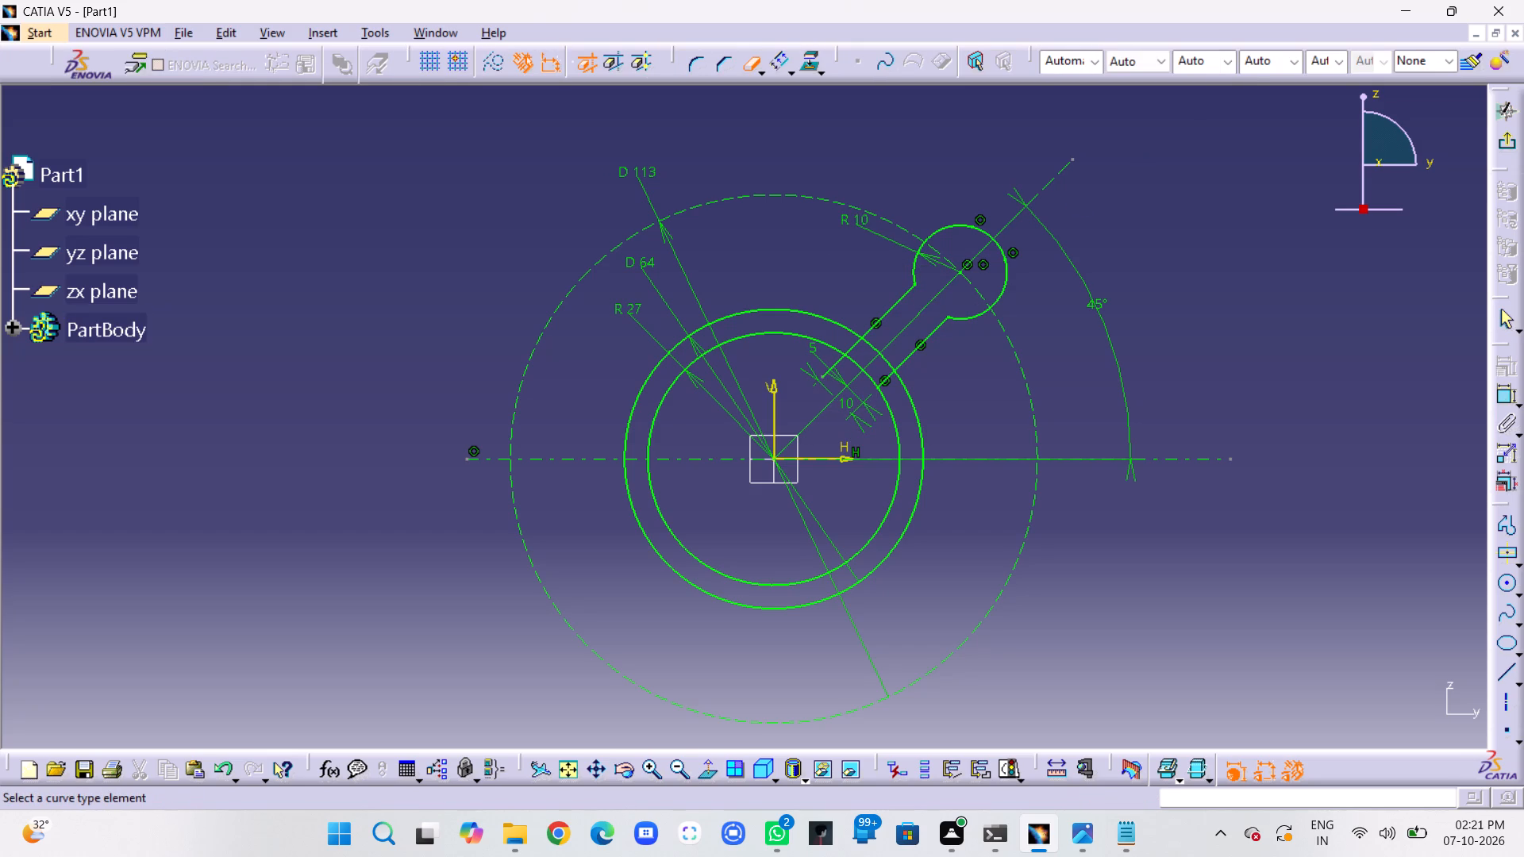
pyautogui.click(834, 361)
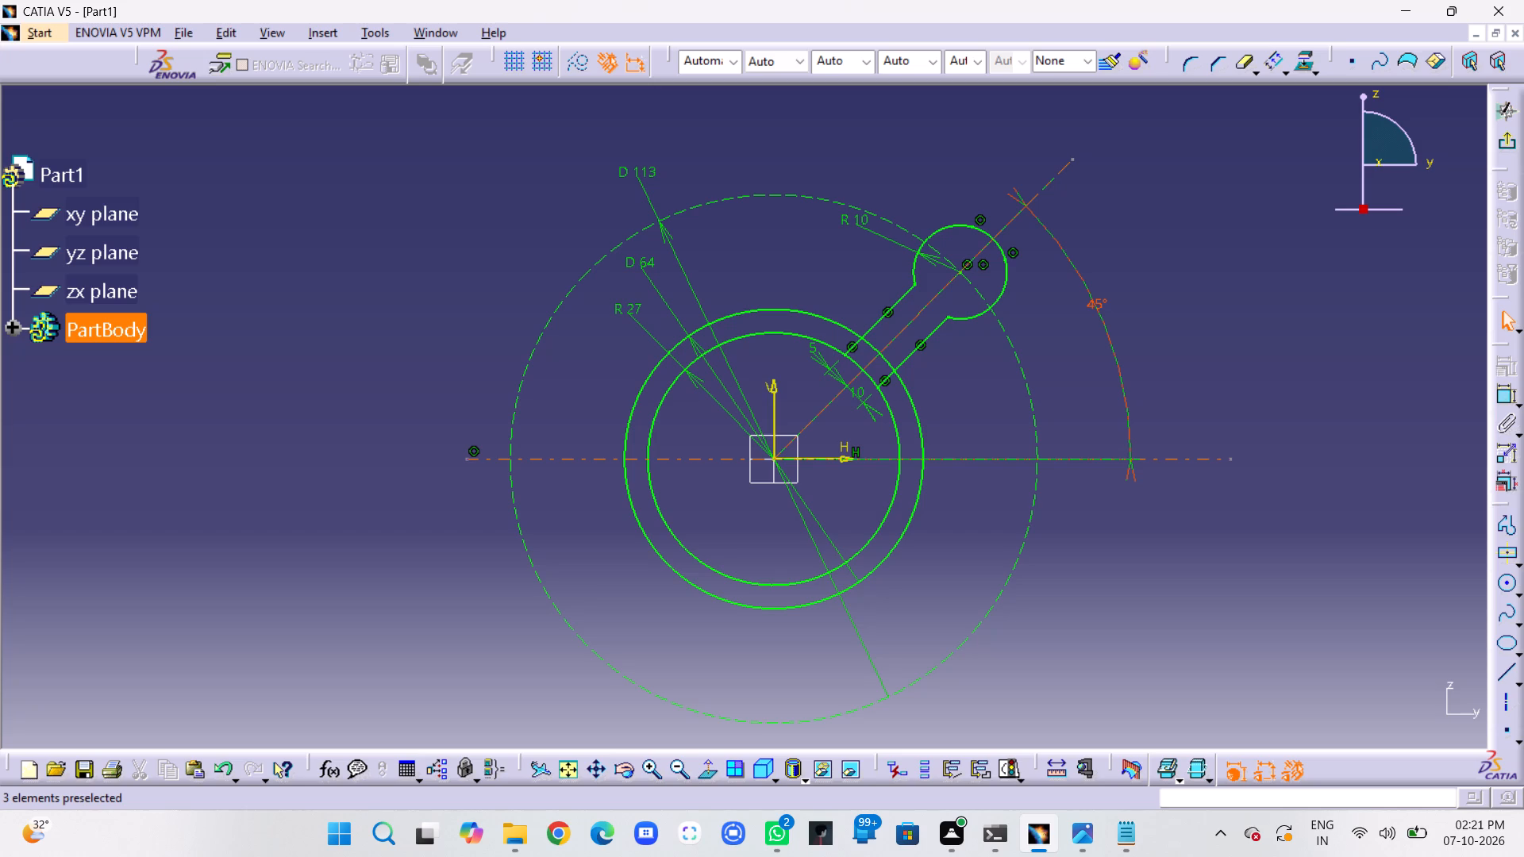
# Quick Trim the portions of the D 64 and R 27 circles lying between the two 45° arm lines.
pyautogui.click(1241, 66)
pyautogui.click(876, 346)
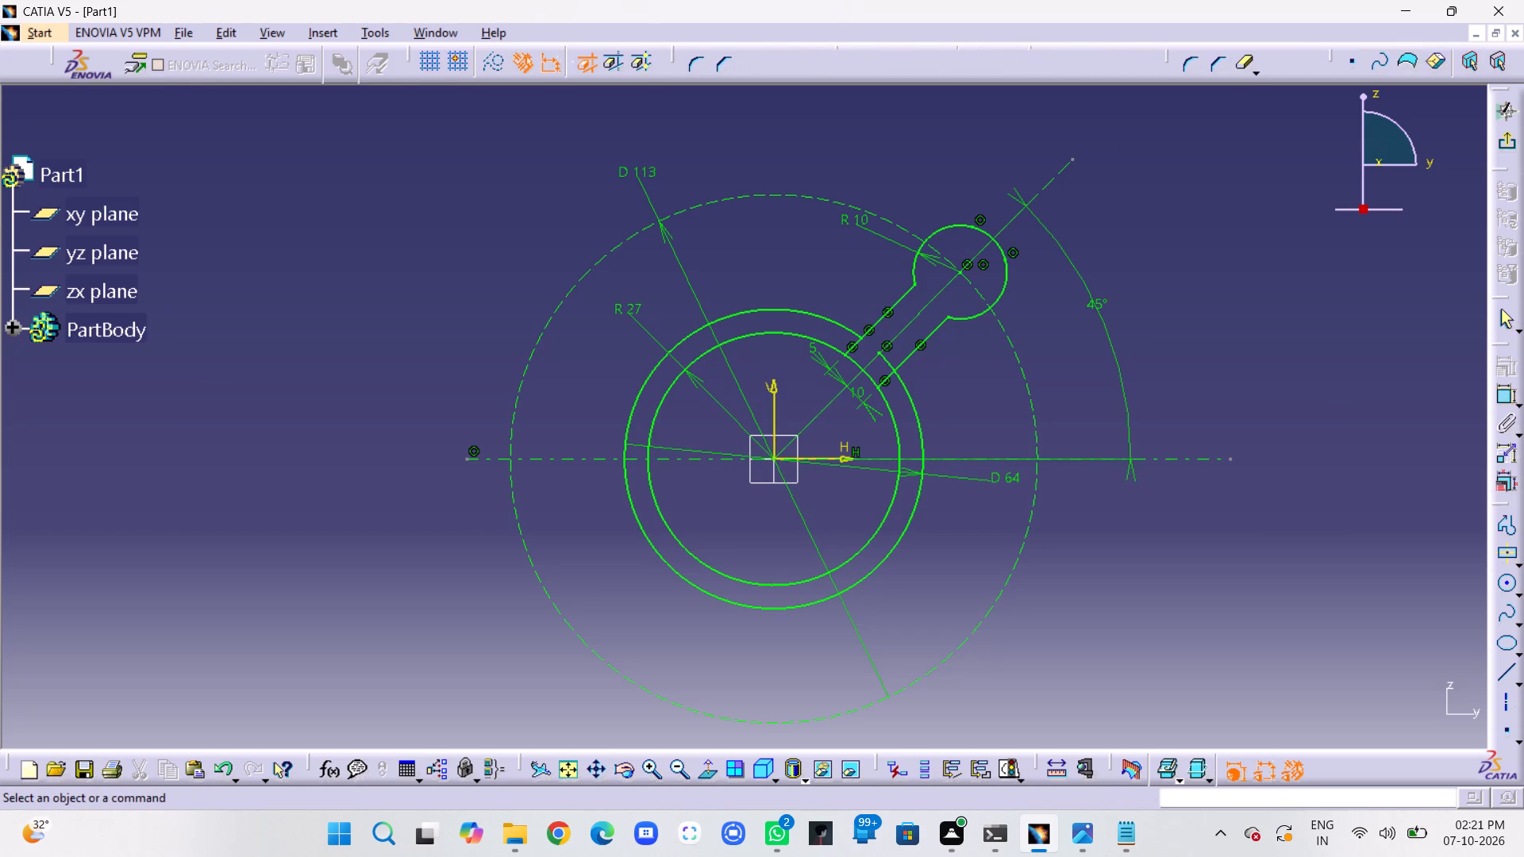
pyautogui.click(1241, 67)
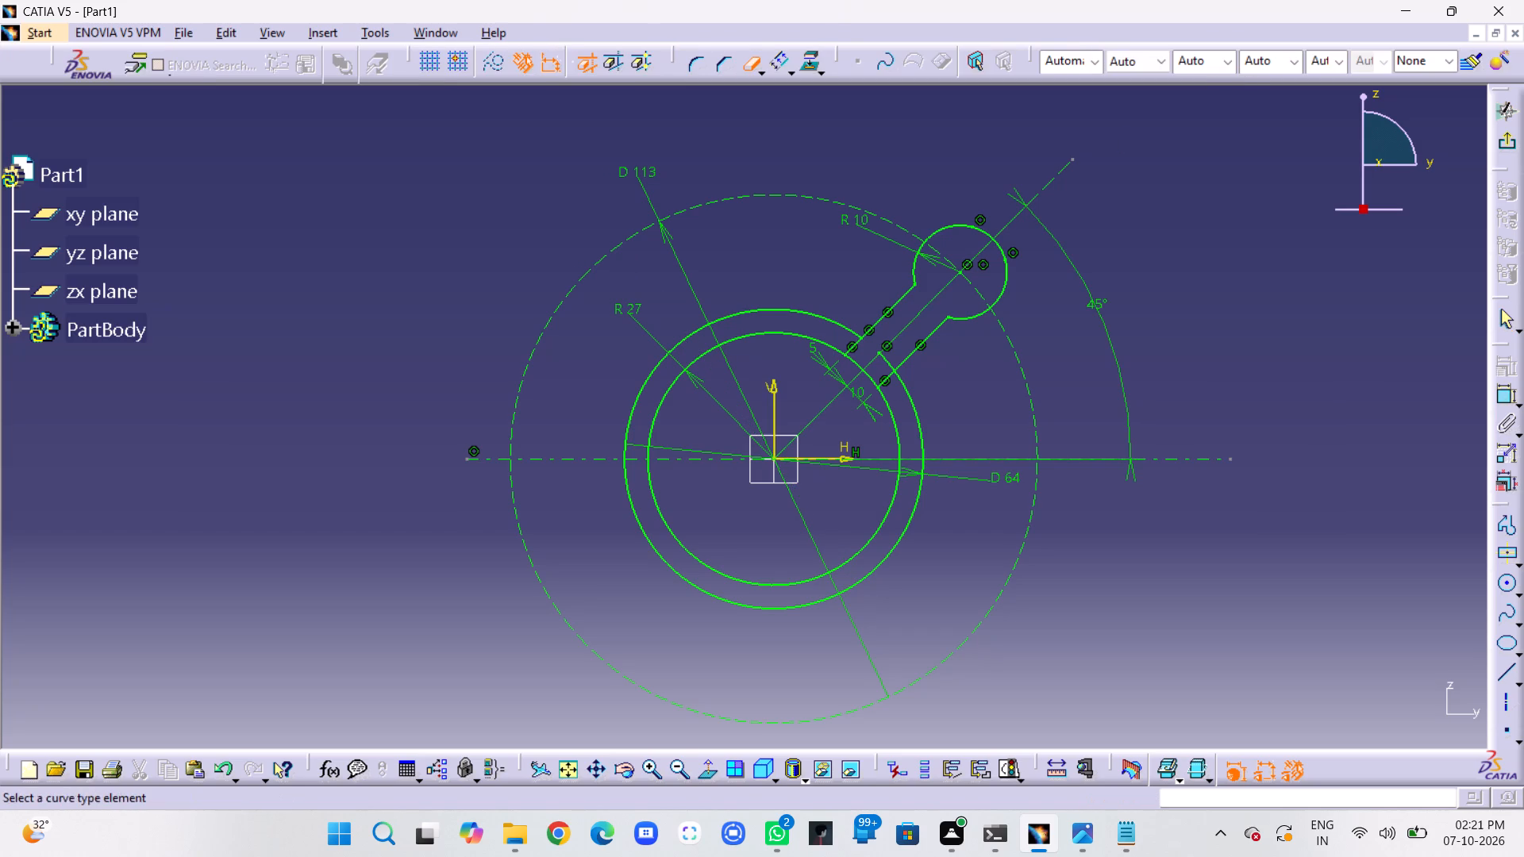
pyautogui.click(888, 363)
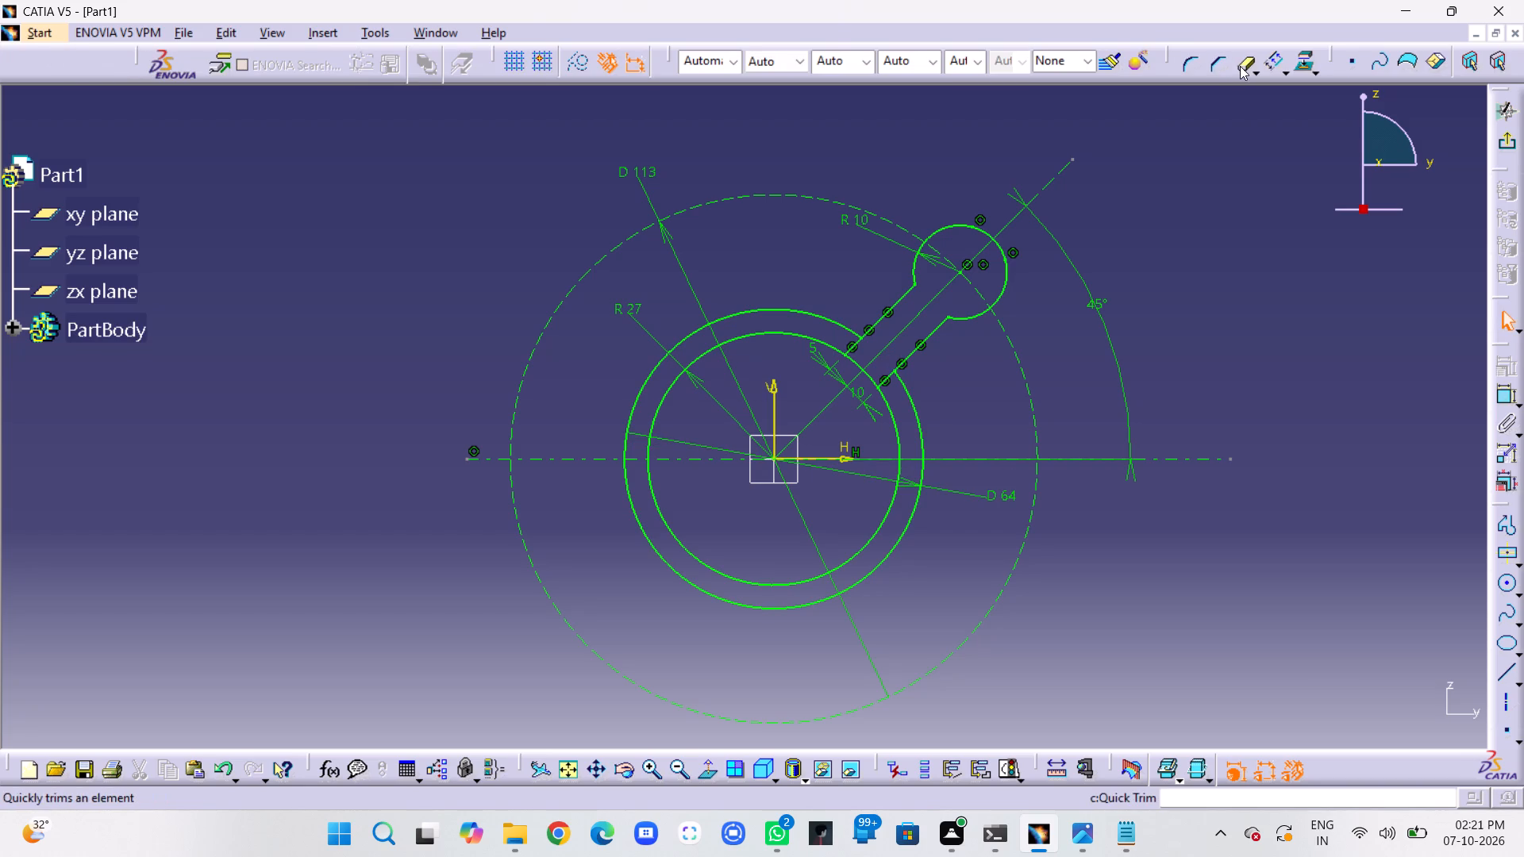
pyautogui.click(1241, 66)
pyautogui.click(853, 363)
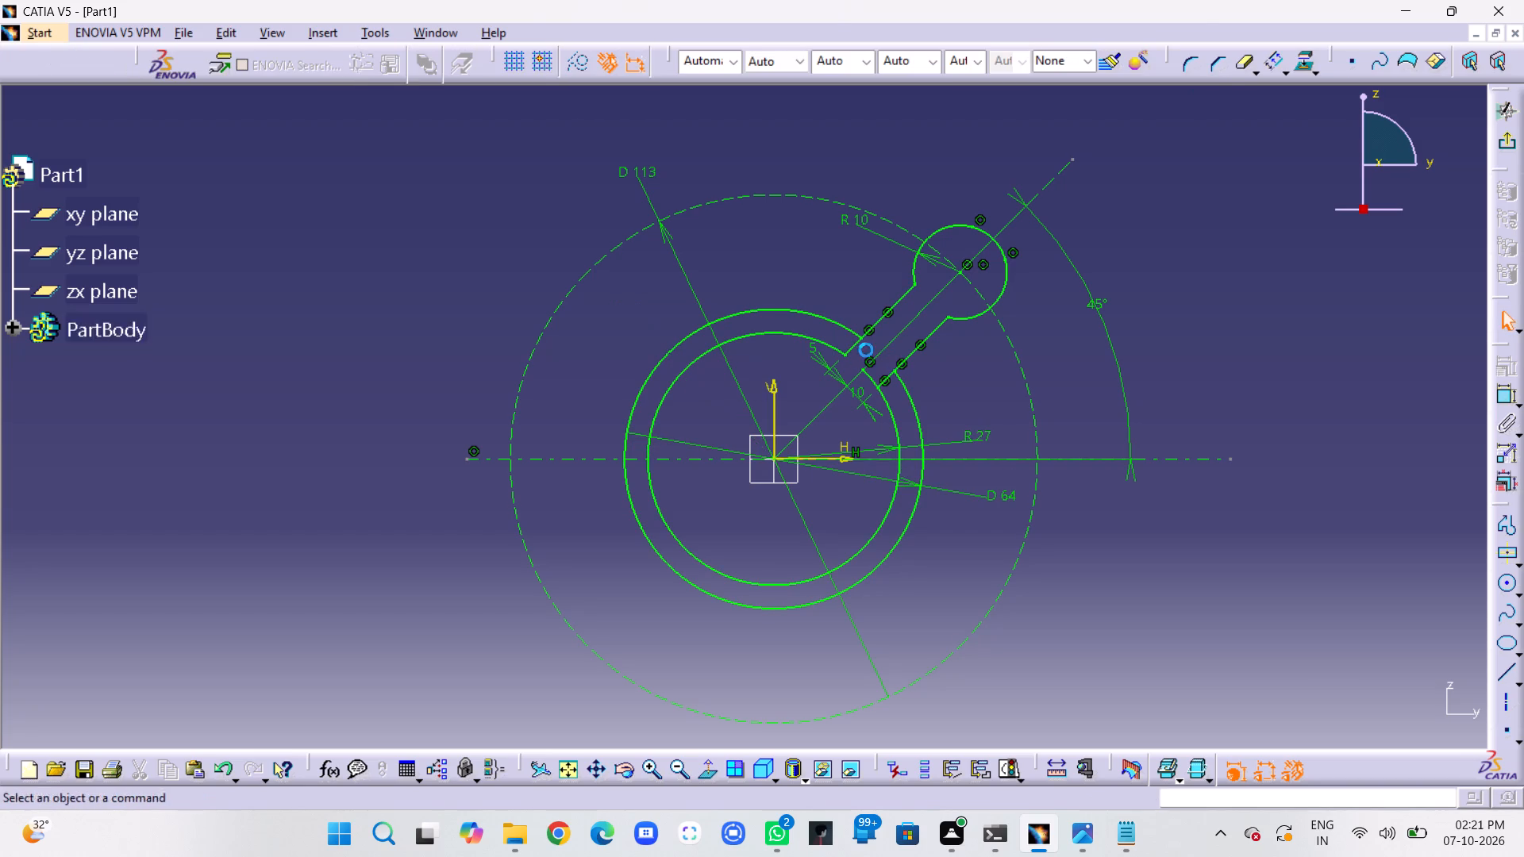
pyautogui.click(1240, 70)
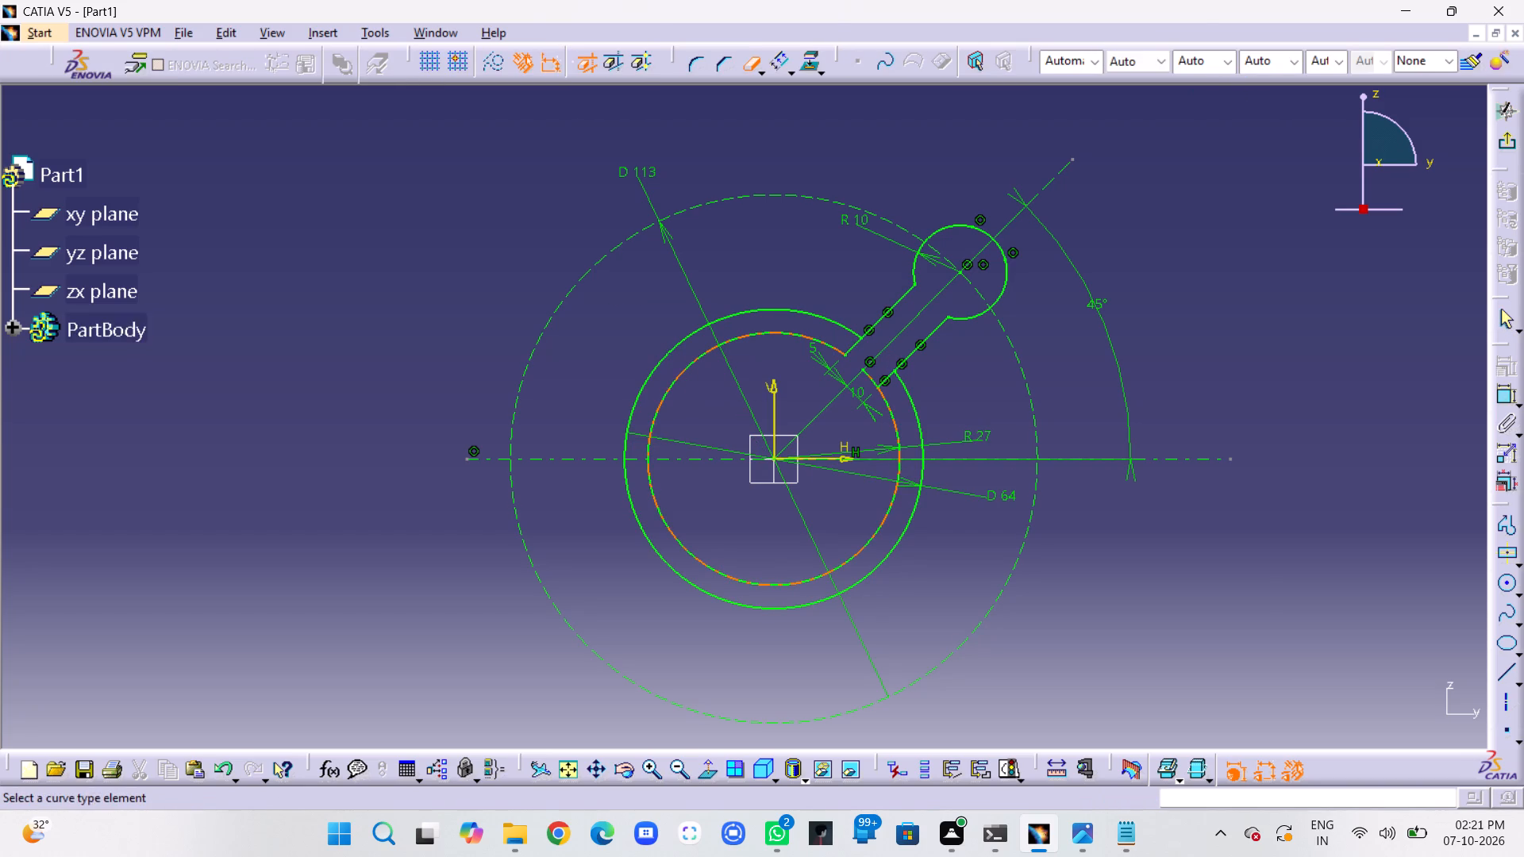
pyautogui.click(870, 376)
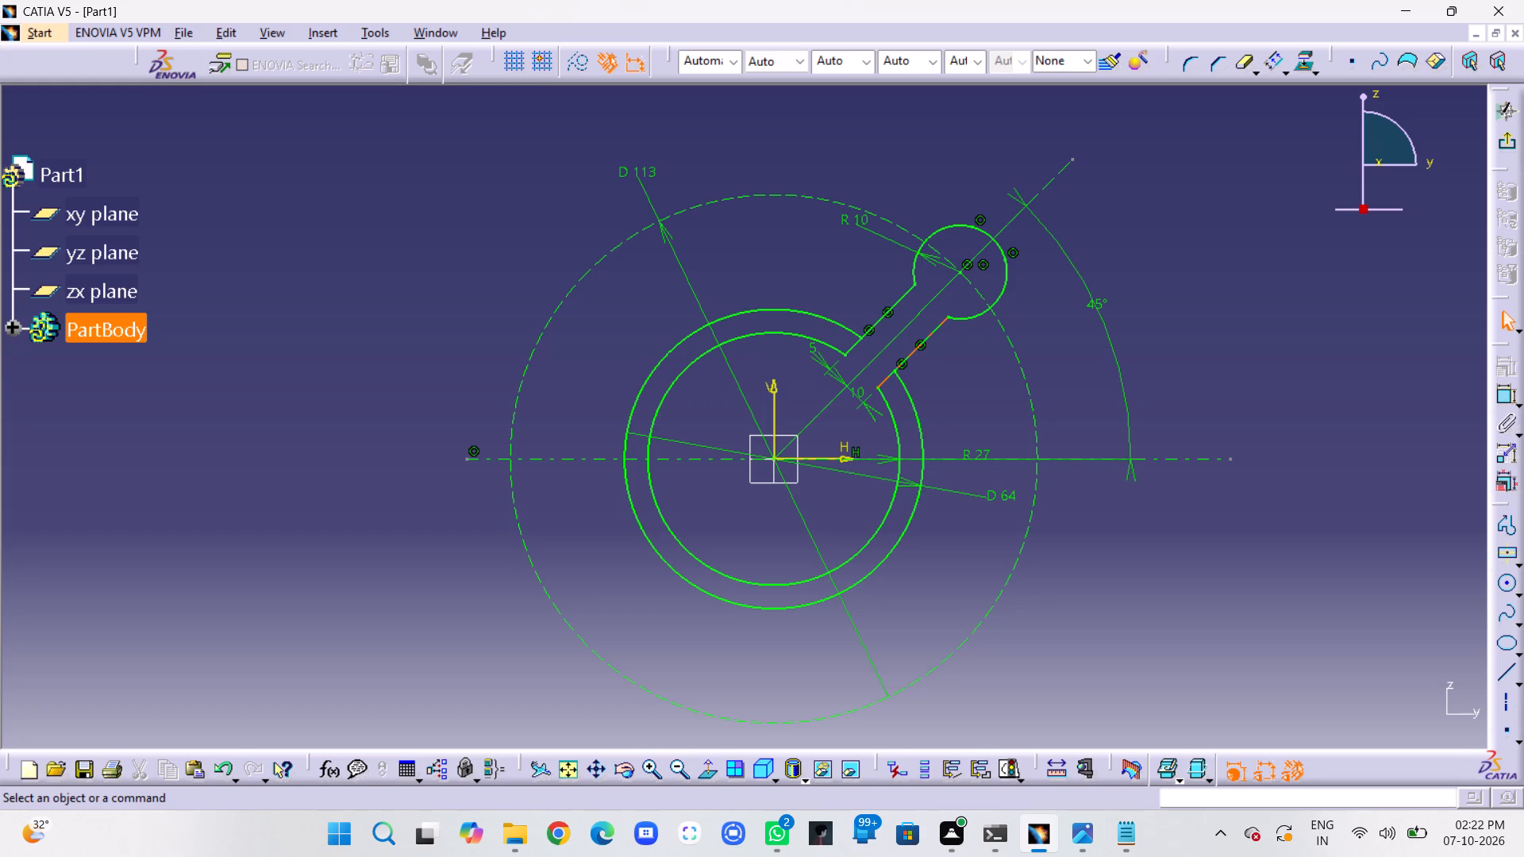
# Rotate the two arm lines and the R 10 arc about the origin in duplicate mode, with 3 instances at 90°.
pyautogui.keyDown('ctrl'); pyautogui.click(922, 347); pyautogui.keyUp('ctrl')
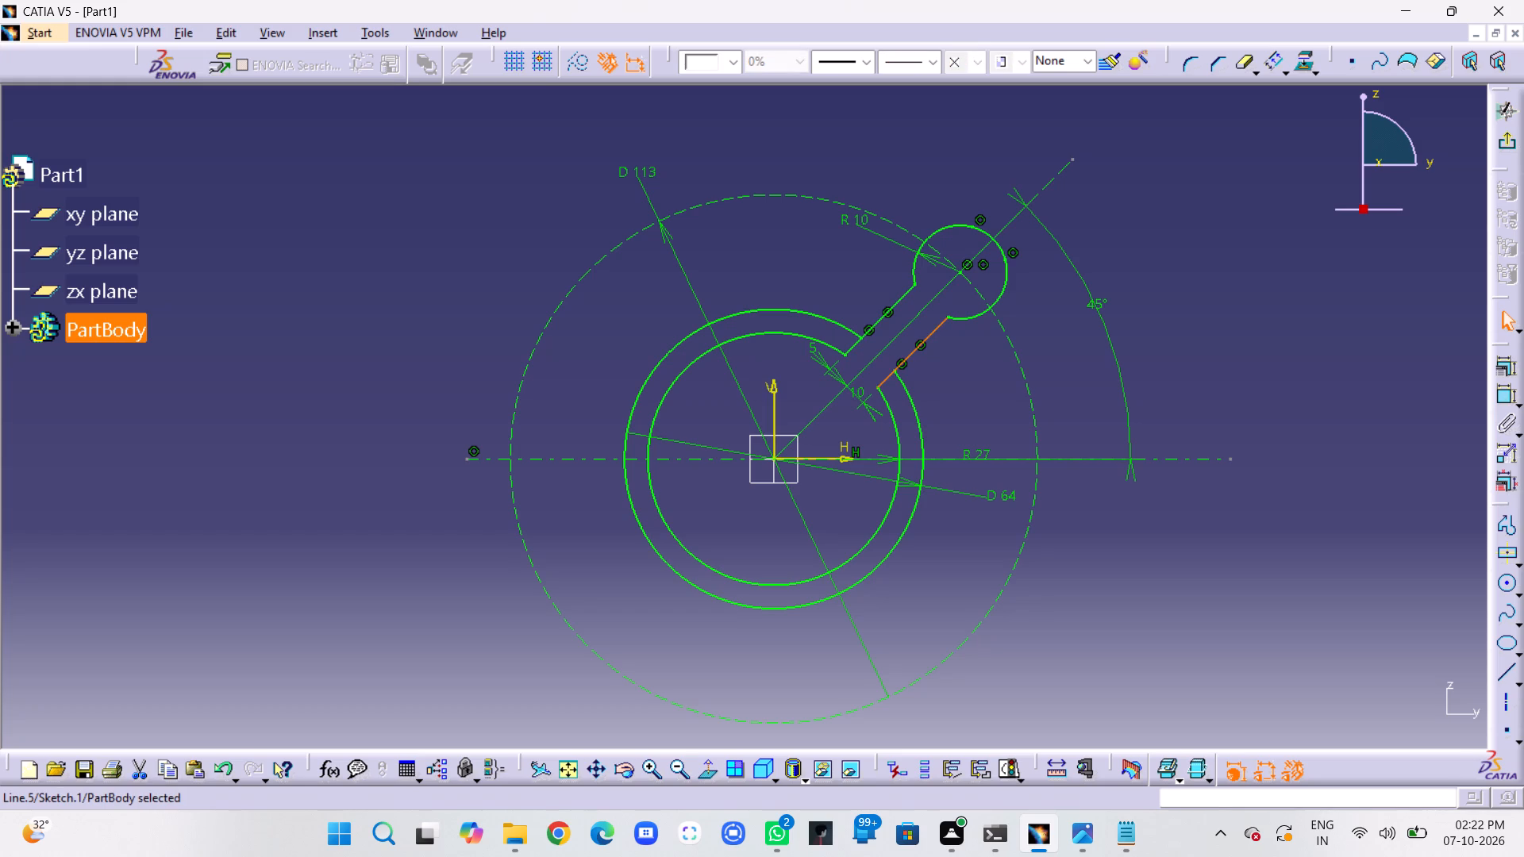
pyautogui.keyDown('ctrl'); pyautogui.click(879, 317); pyautogui.keyUp('ctrl')
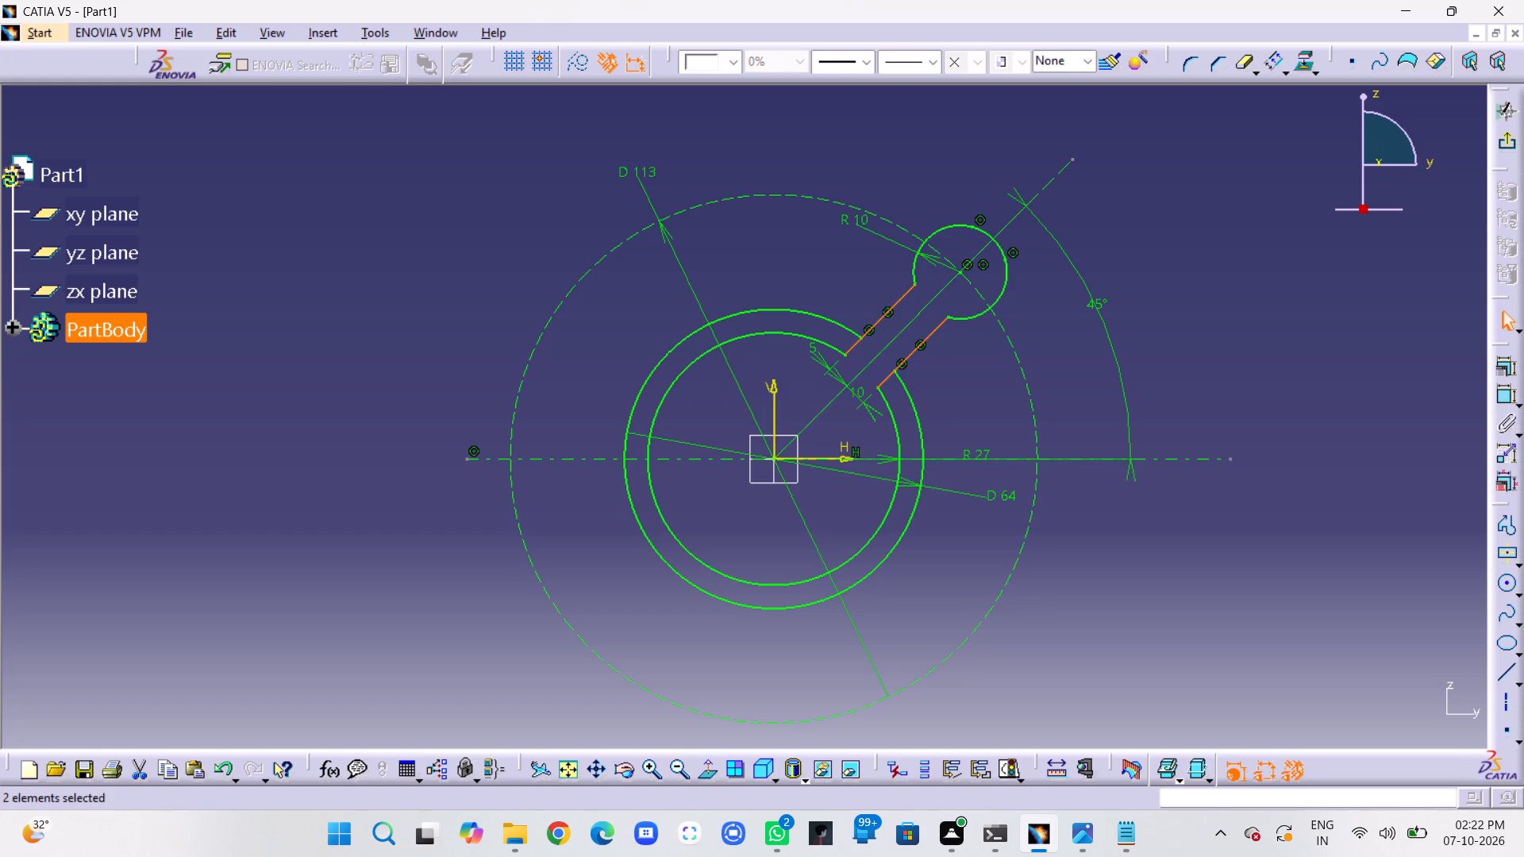
pyautogui.keyDown('ctrl'); pyautogui.click(913, 271); pyautogui.keyUp('ctrl')
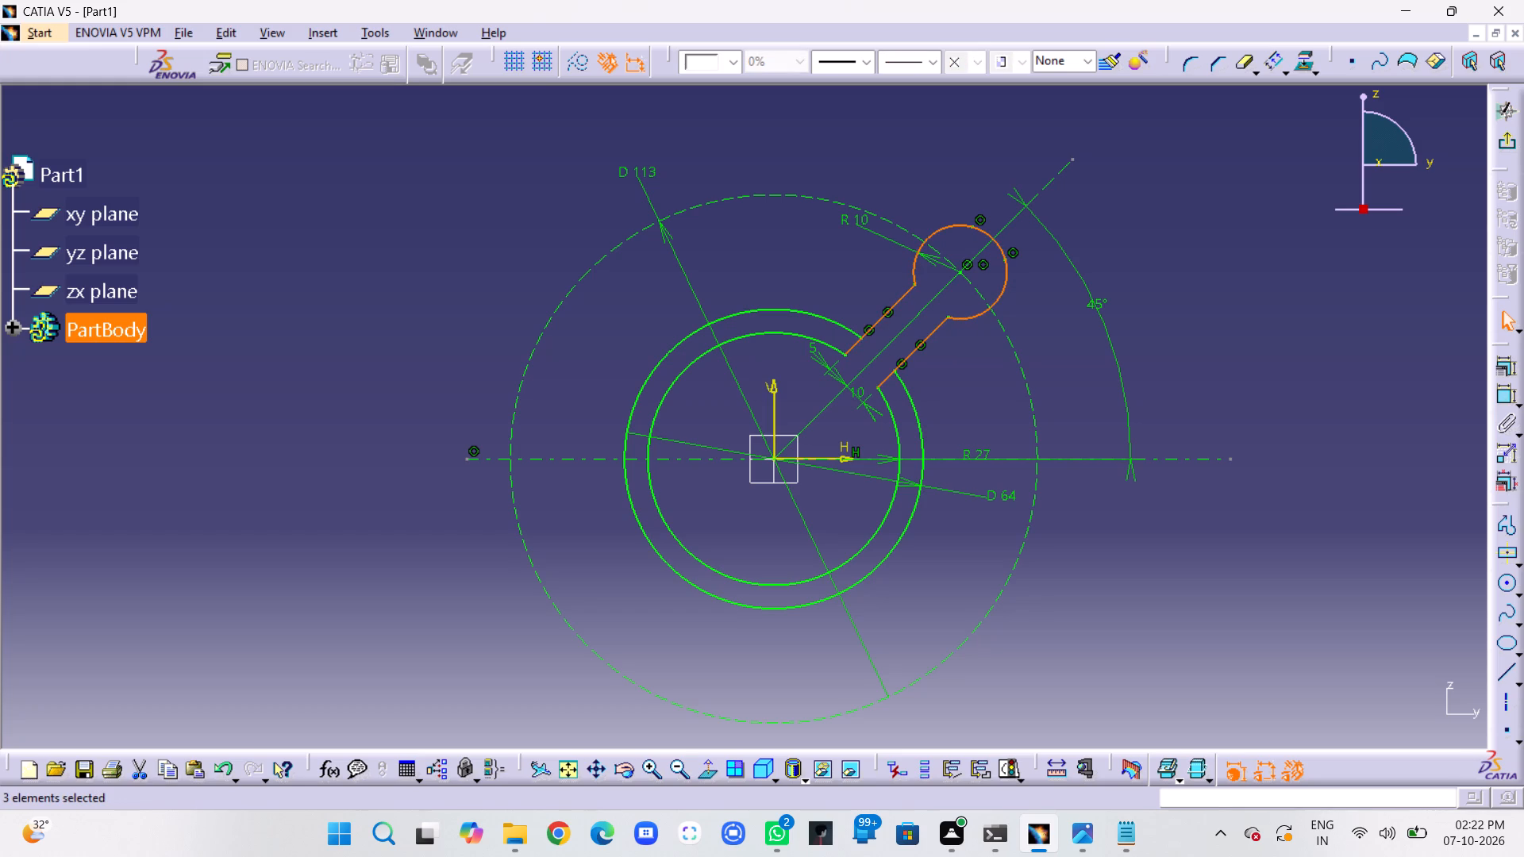
pyautogui.click(1287, 66)
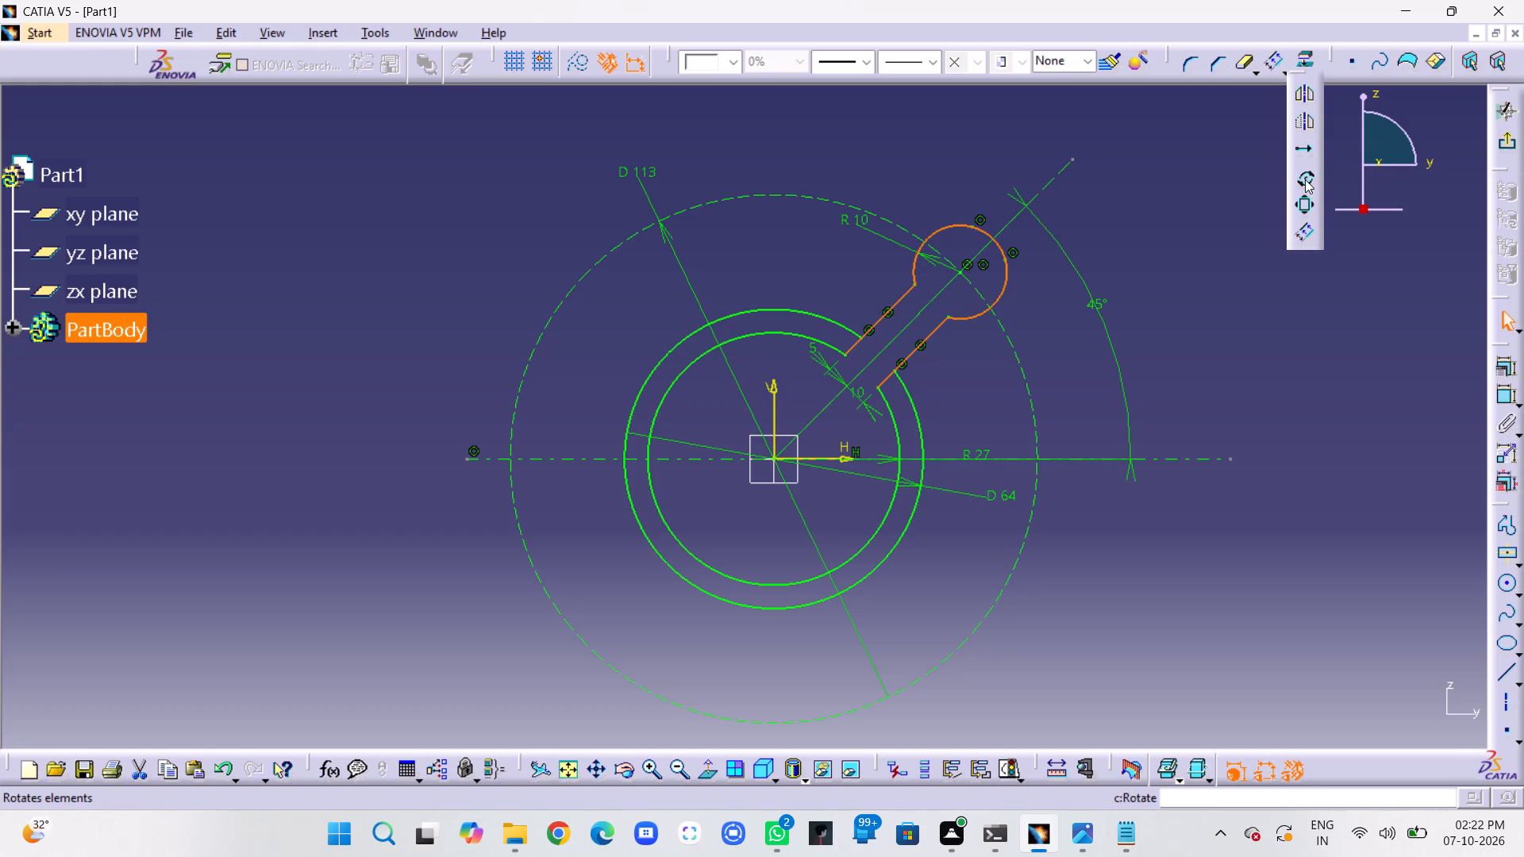
pyautogui.click(1305, 179)
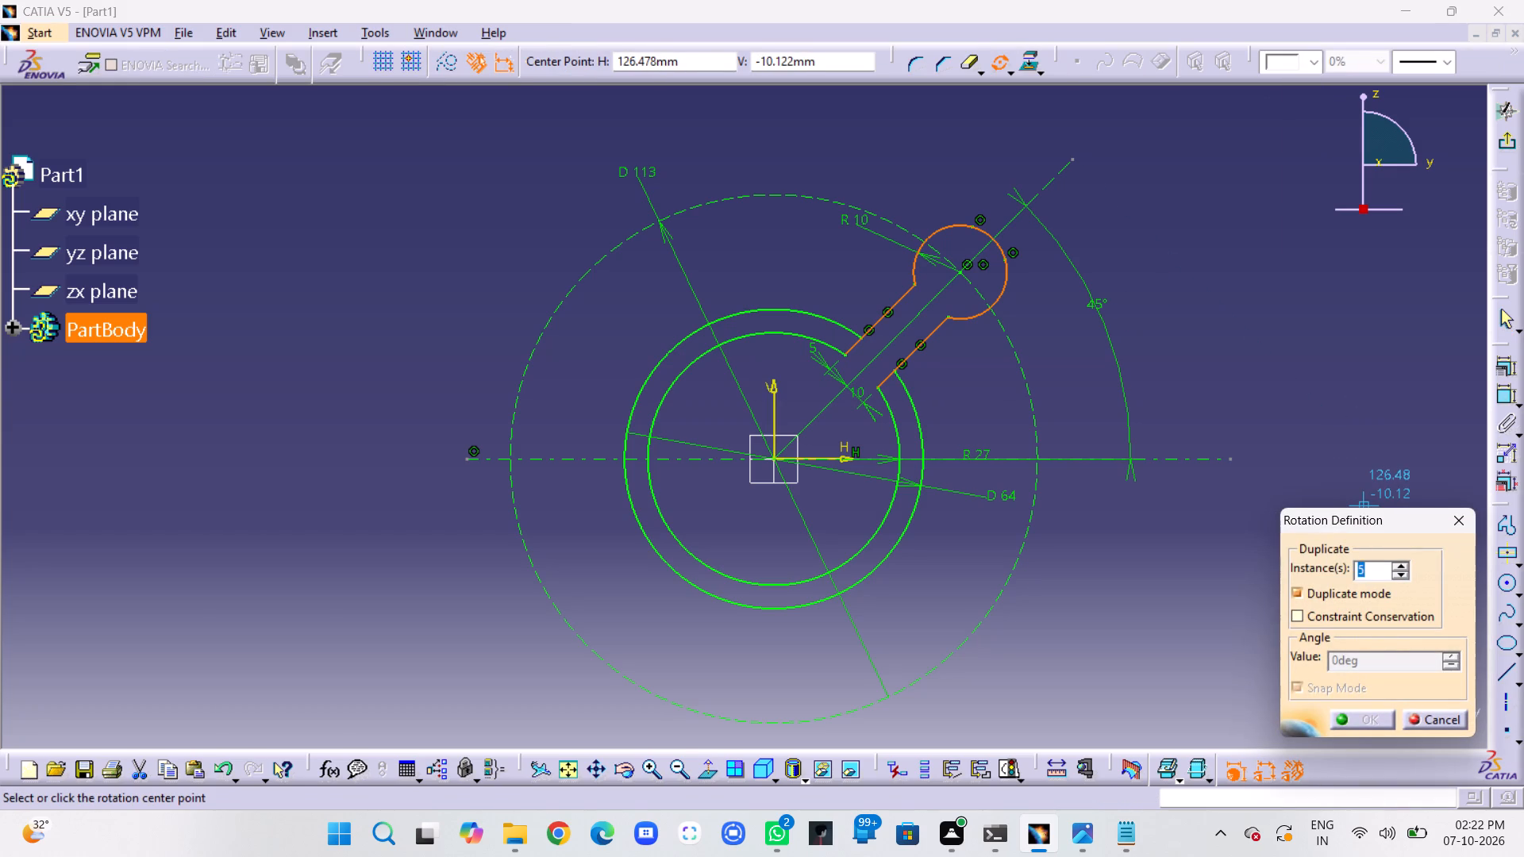
pyautogui.press('3')
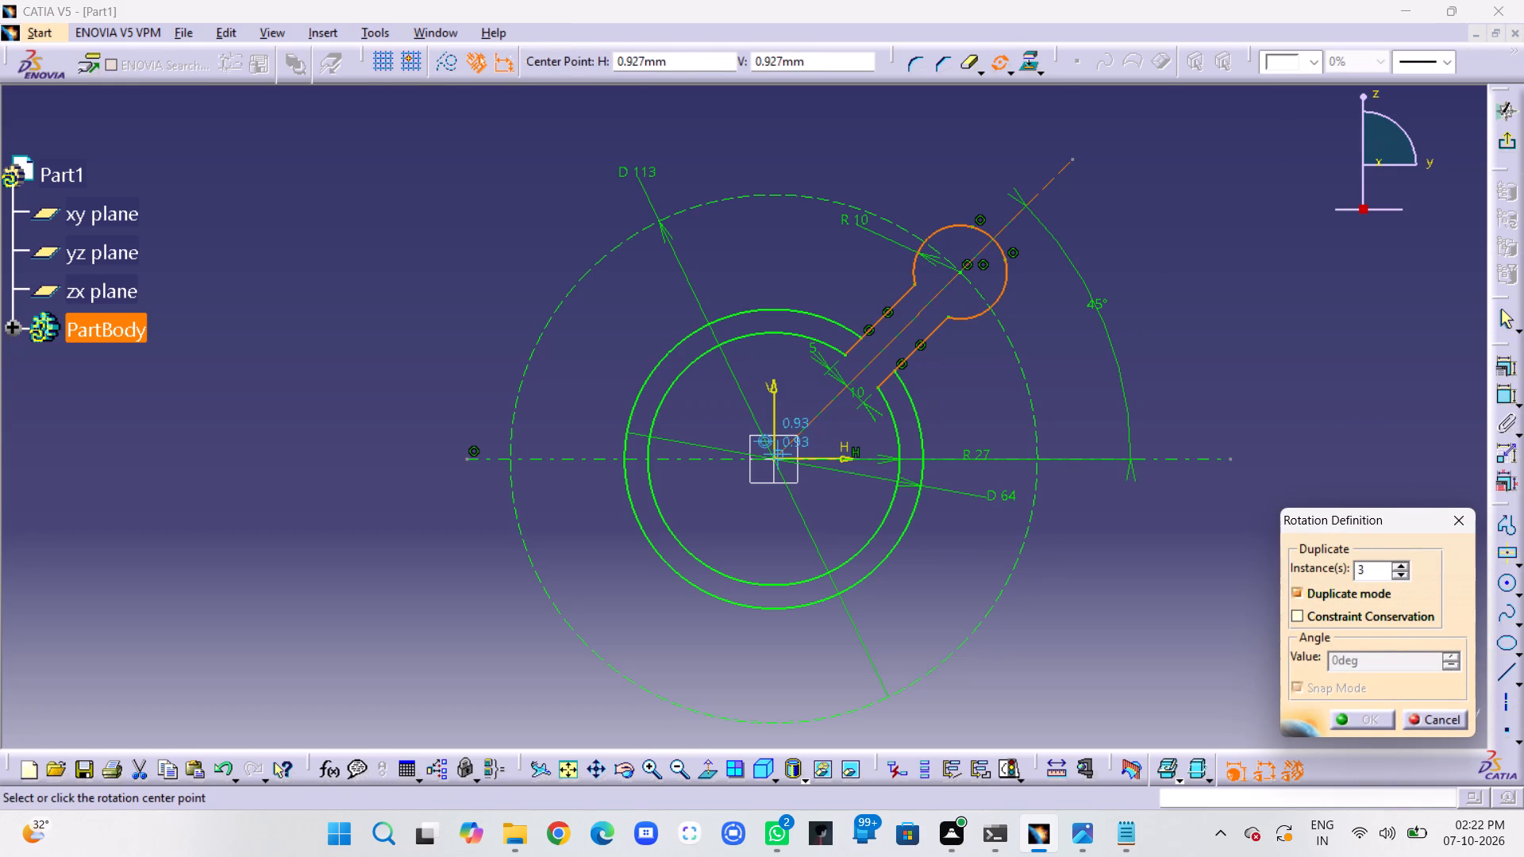
pyautogui.click(774, 459)
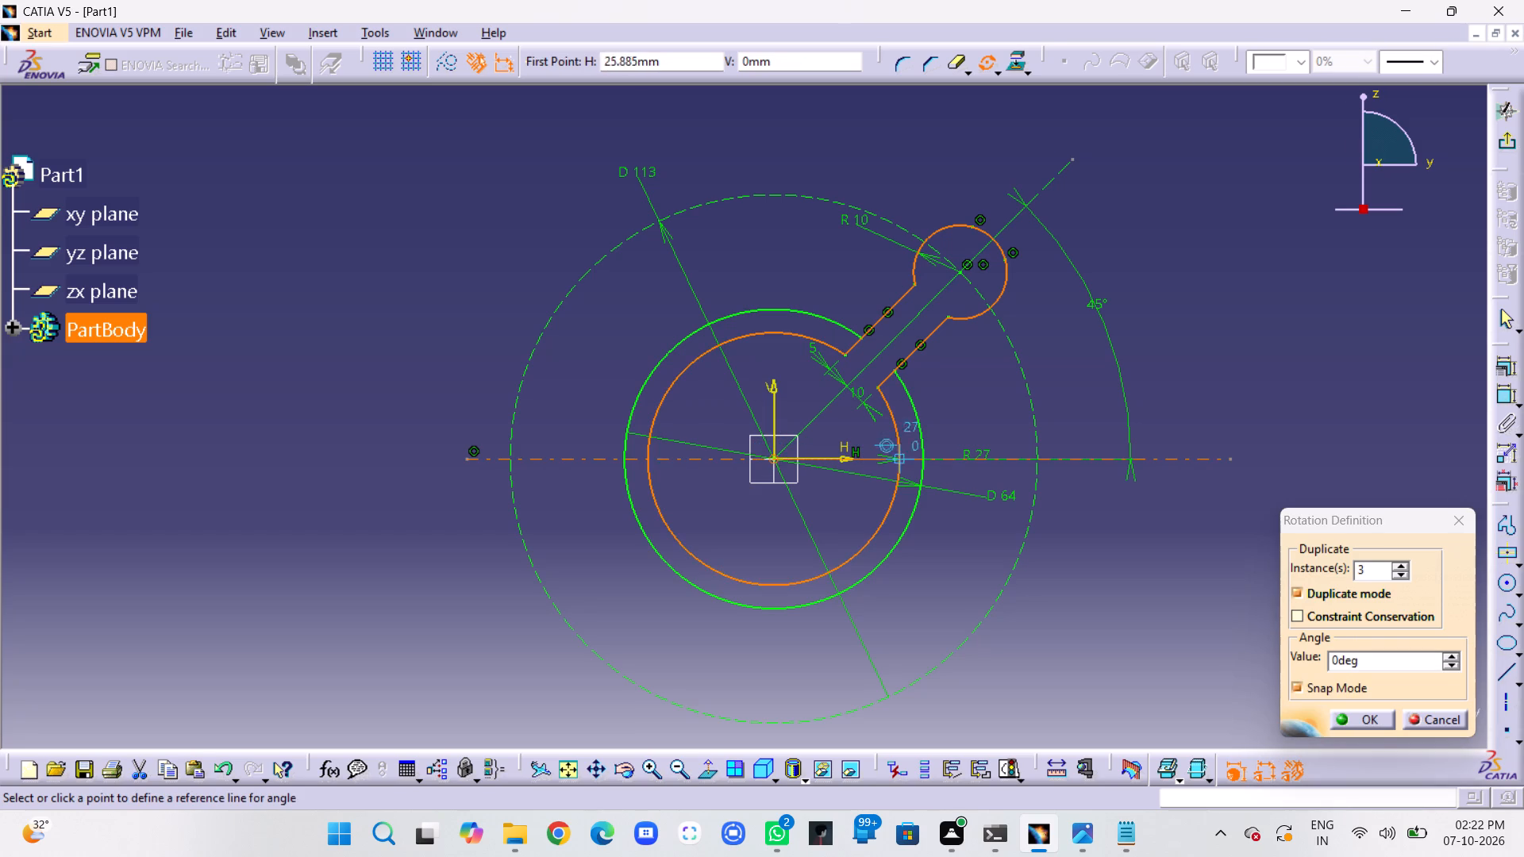
pyautogui.click(1253, 461)
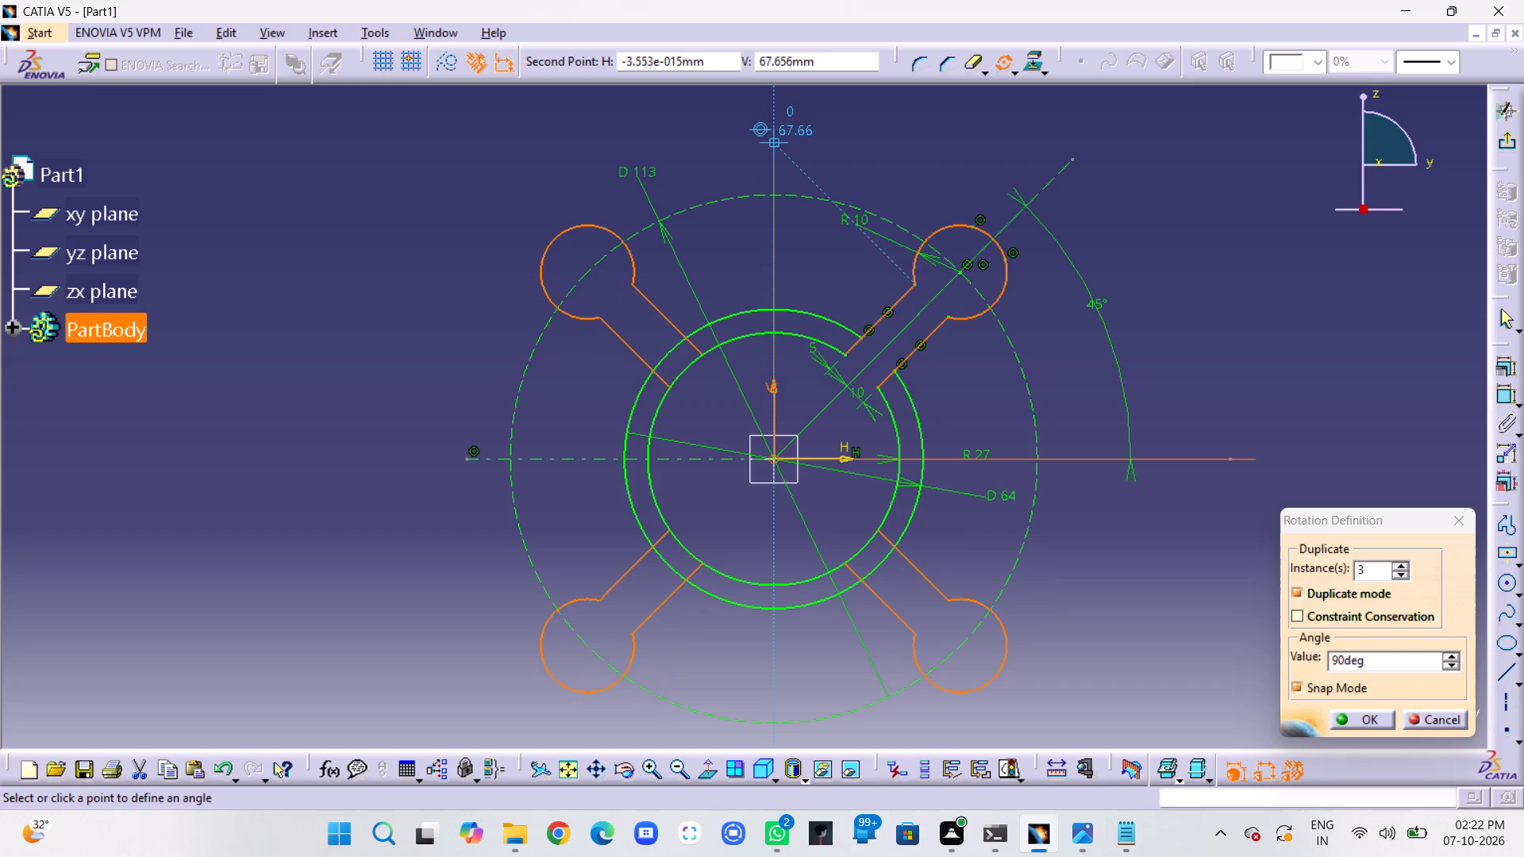
pyautogui.click(771, 144)
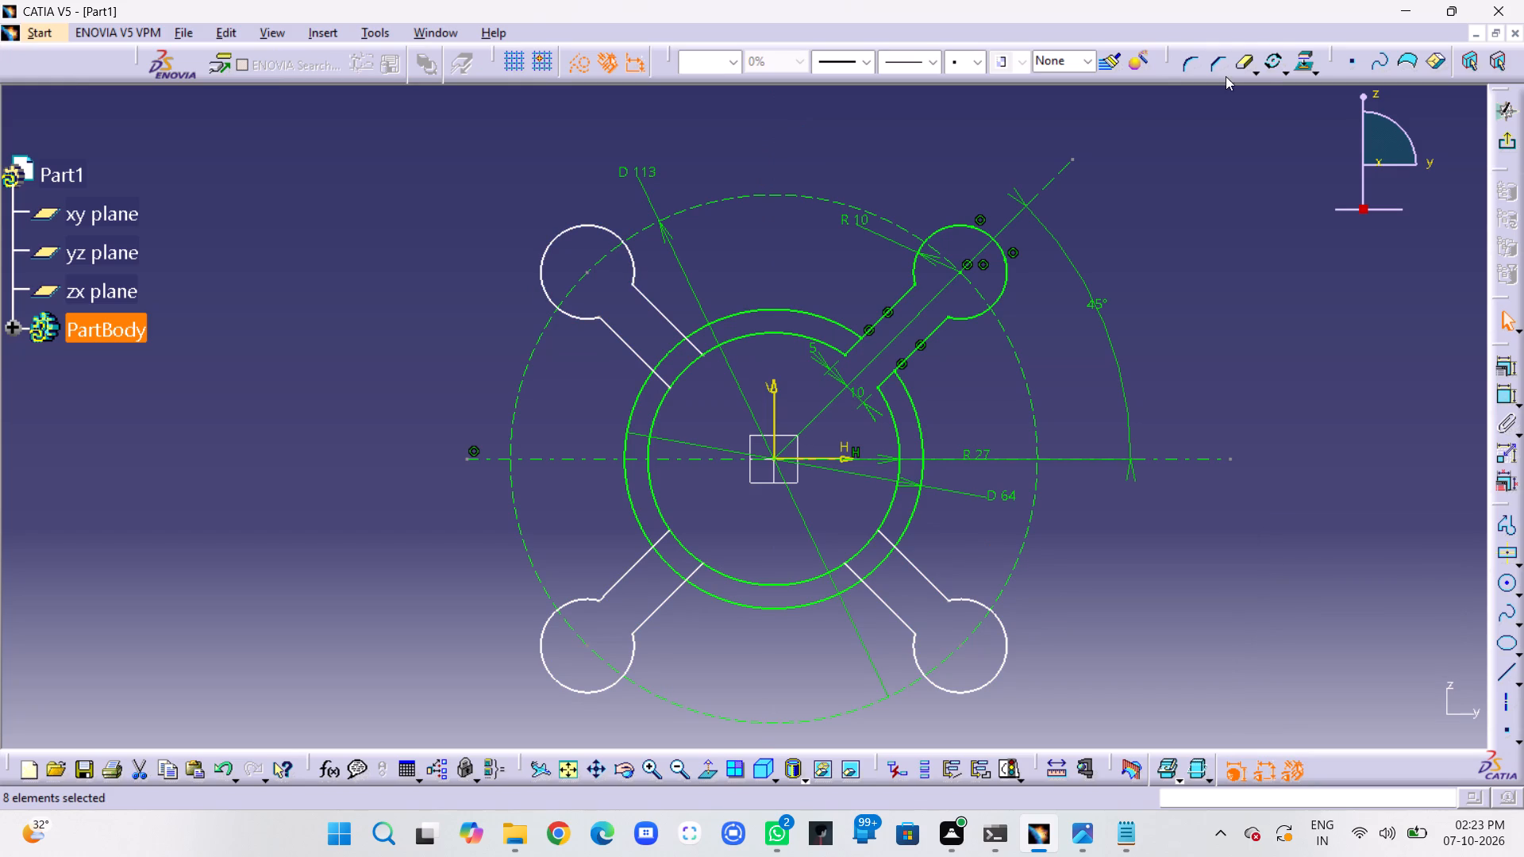
# Quick Trim the D 64 and R 27 circle portions lying between the lines of each of the three copied arms.
pyautogui.click(1244, 66)
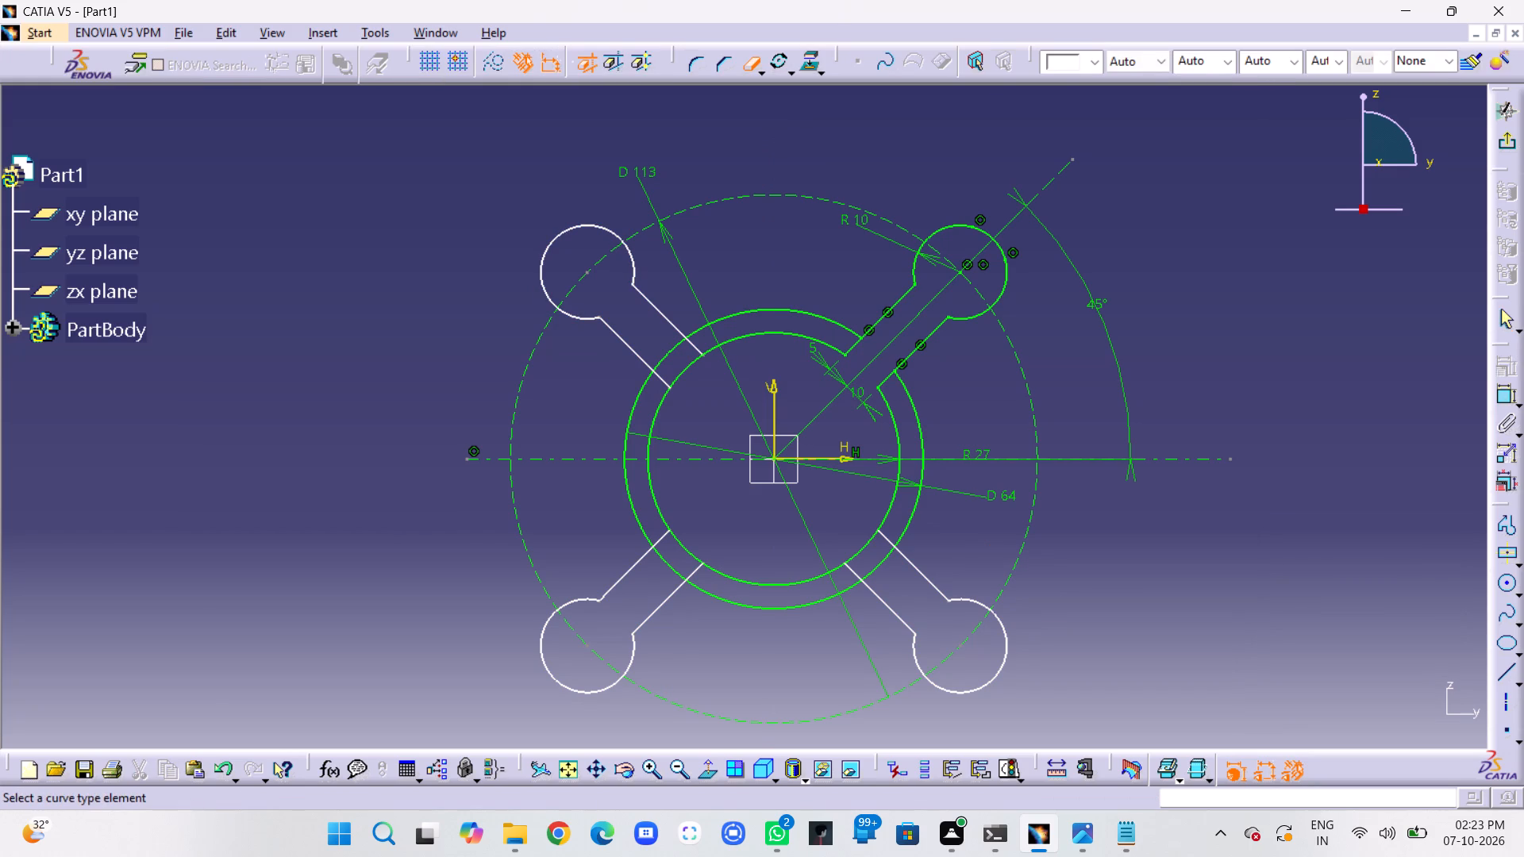
pyautogui.click(671, 358)
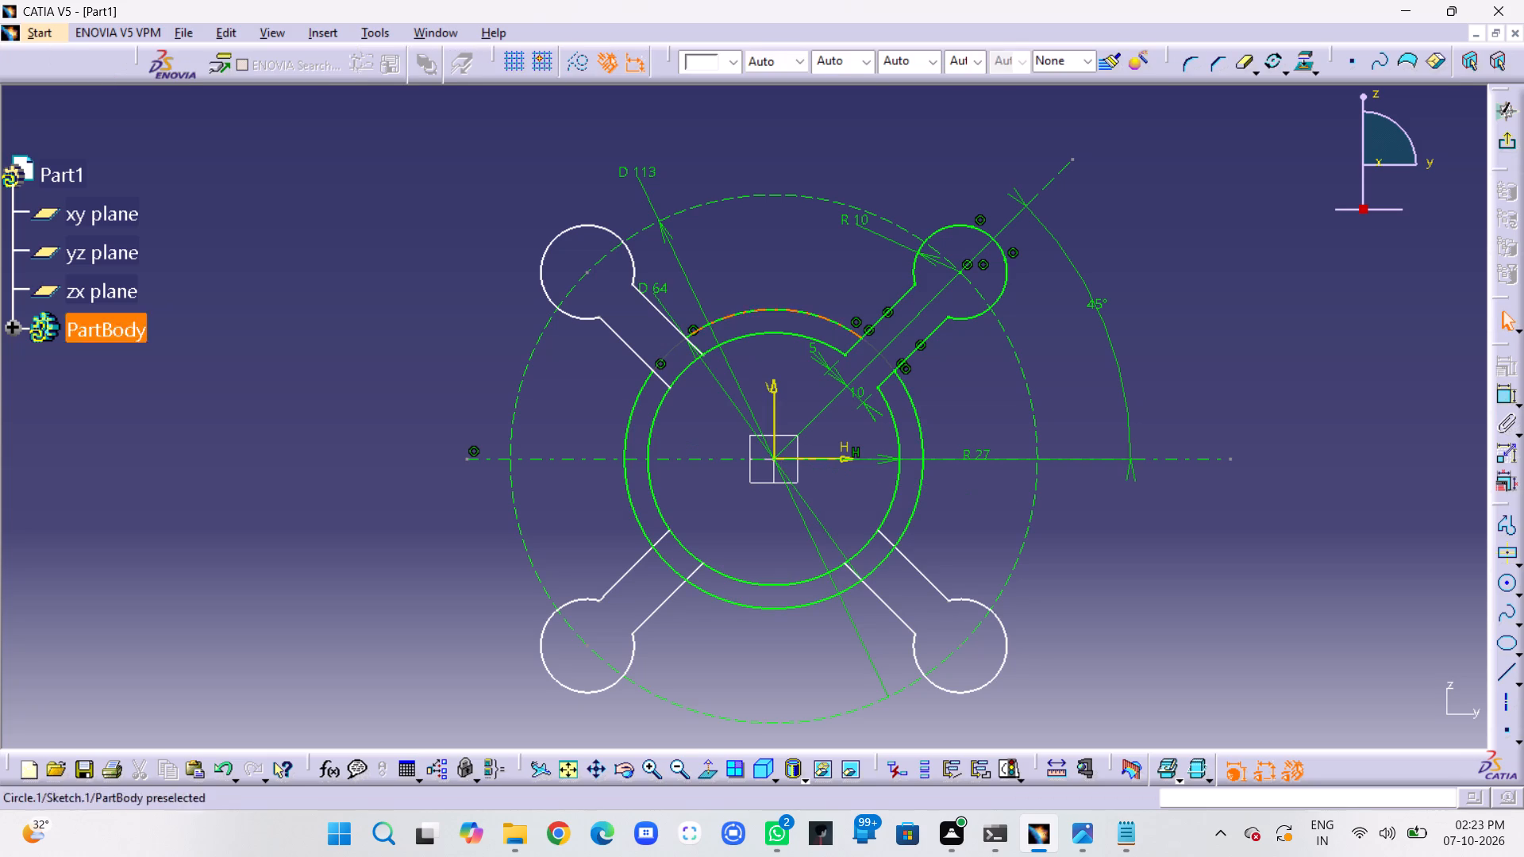
pyautogui.click(1245, 64)
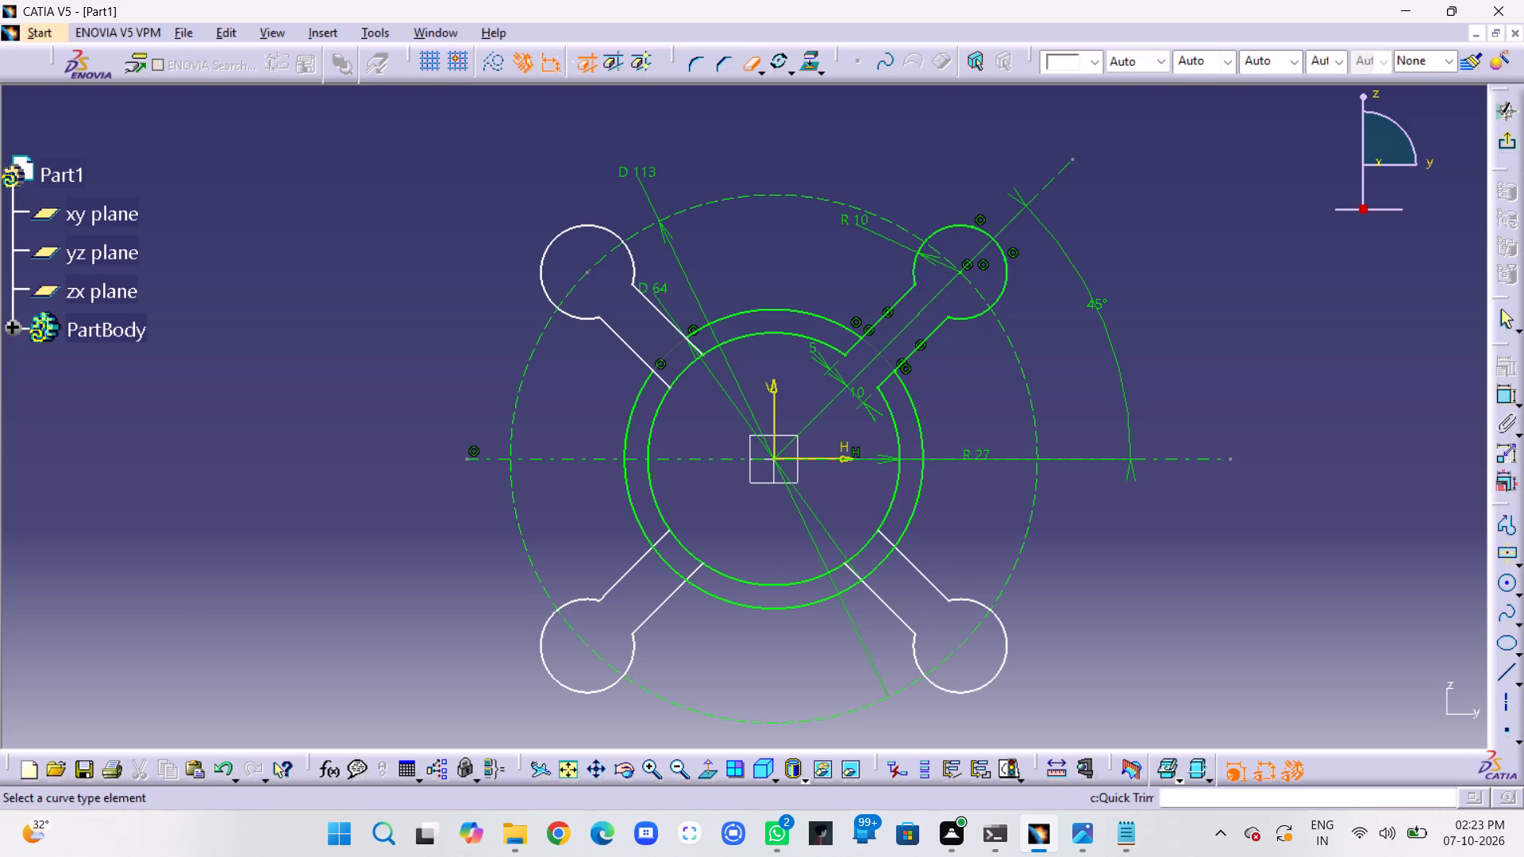
pyautogui.click(684, 368)
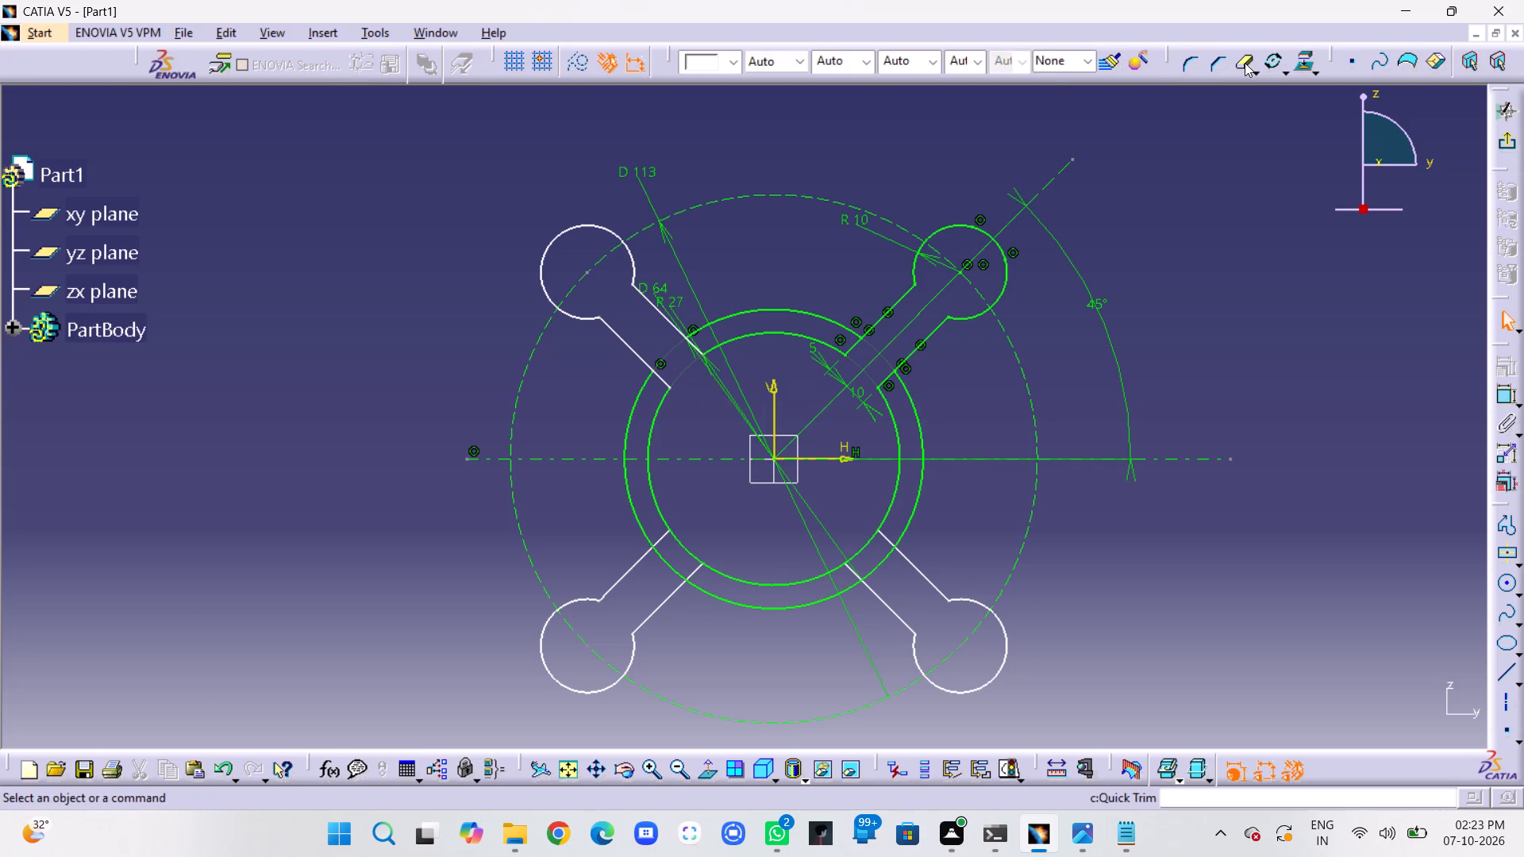
pyautogui.click(1243, 61)
pyautogui.click(667, 568)
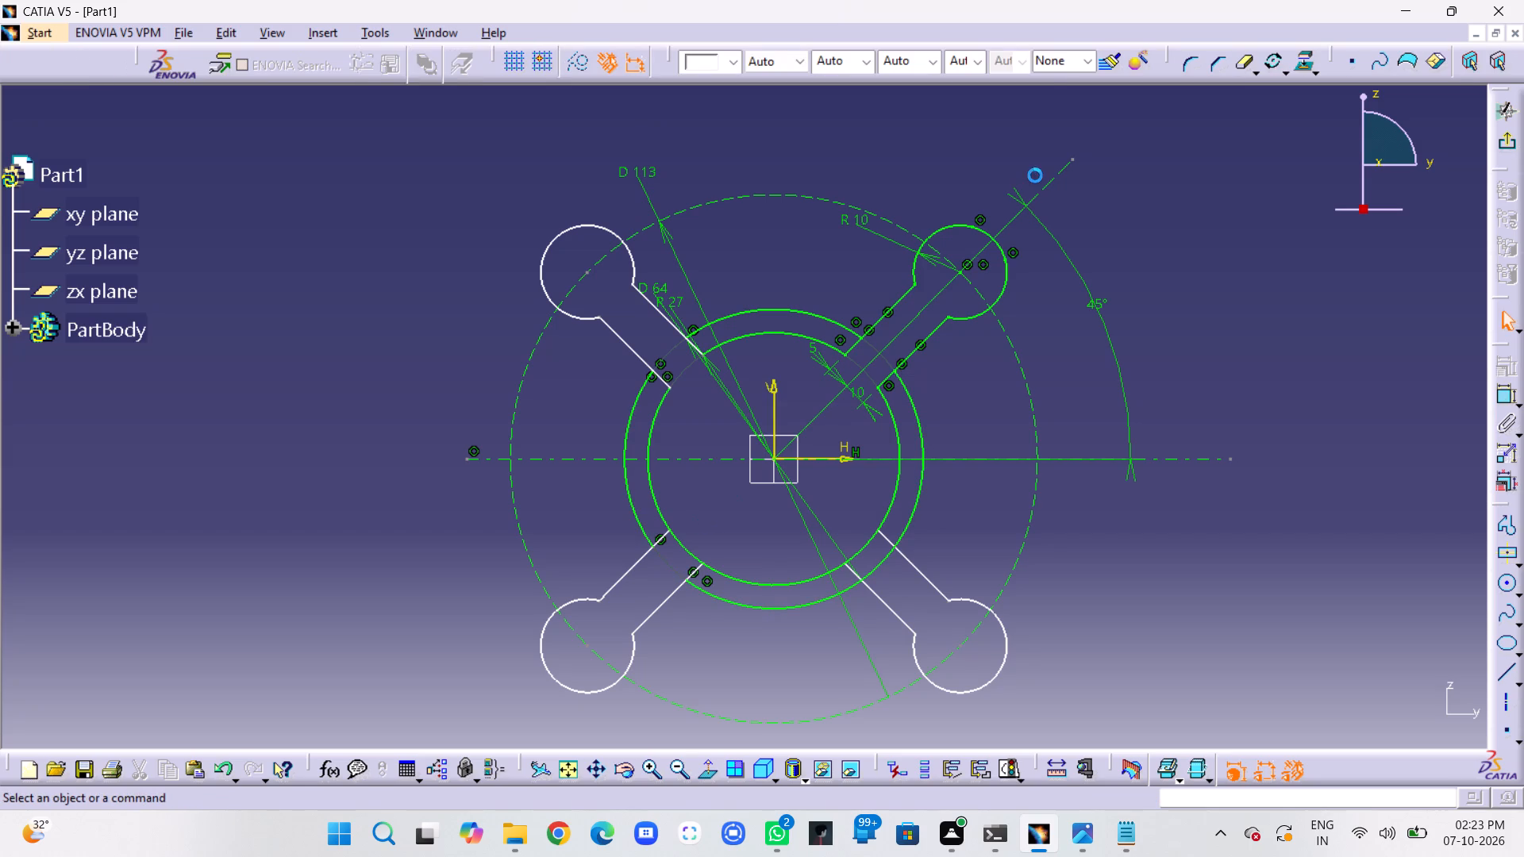
pyautogui.click(1239, 66)
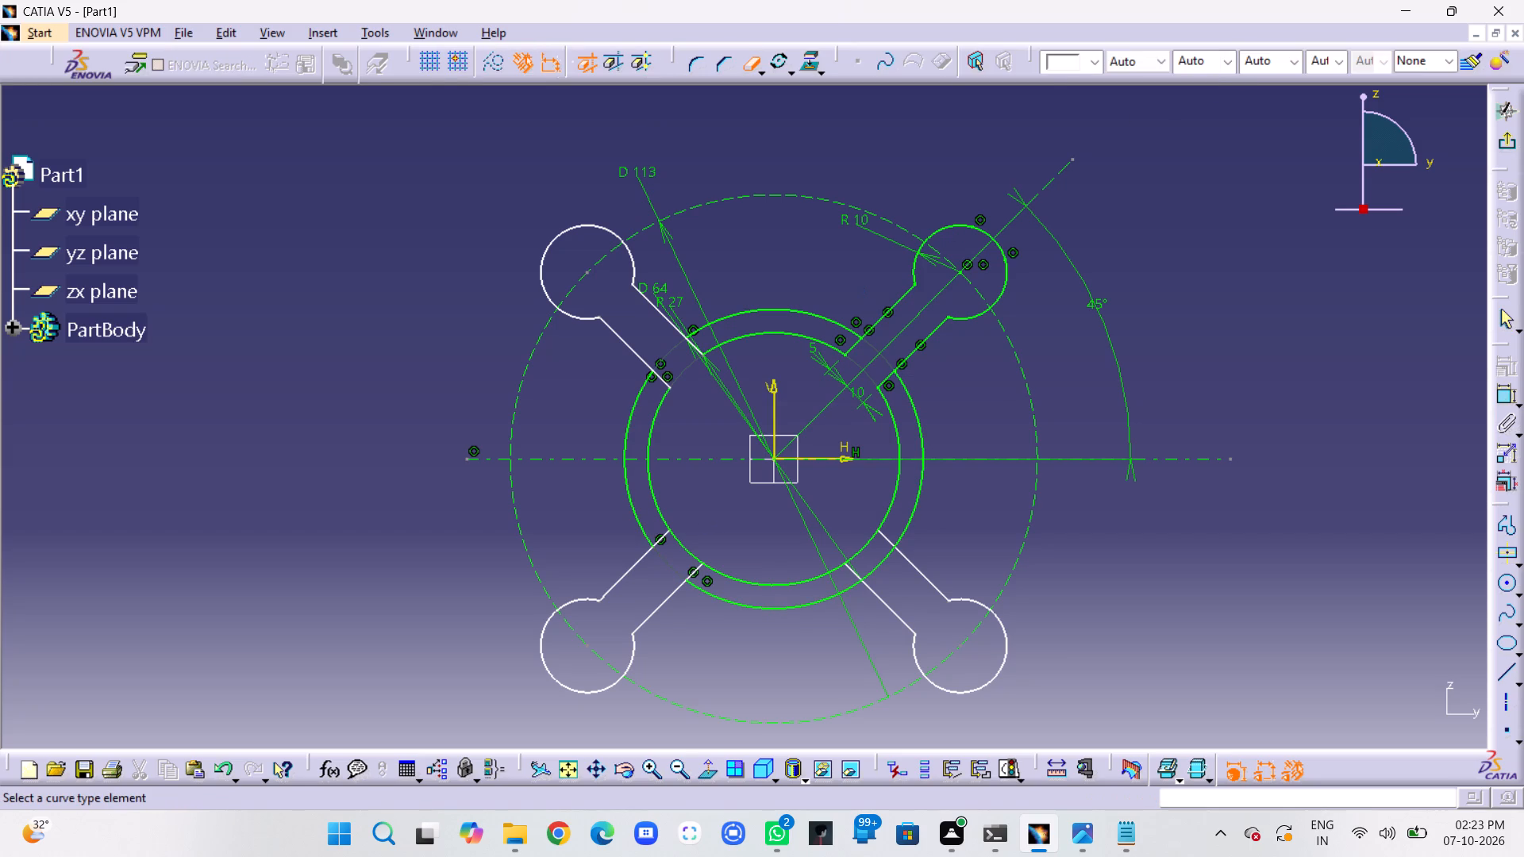
pyautogui.click(683, 540)
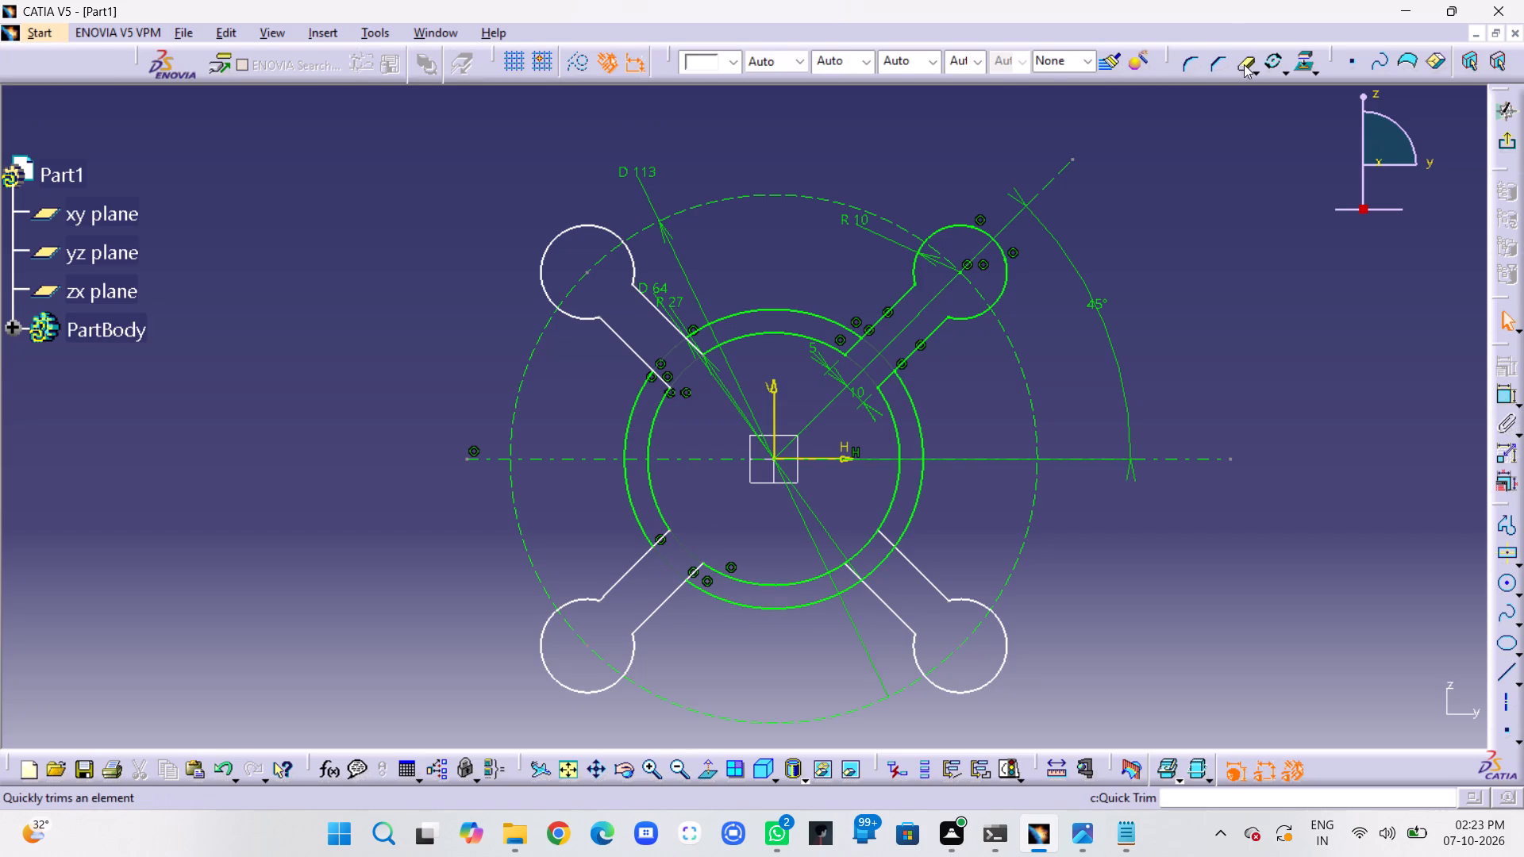
pyautogui.click(1244, 64)
pyautogui.click(878, 567)
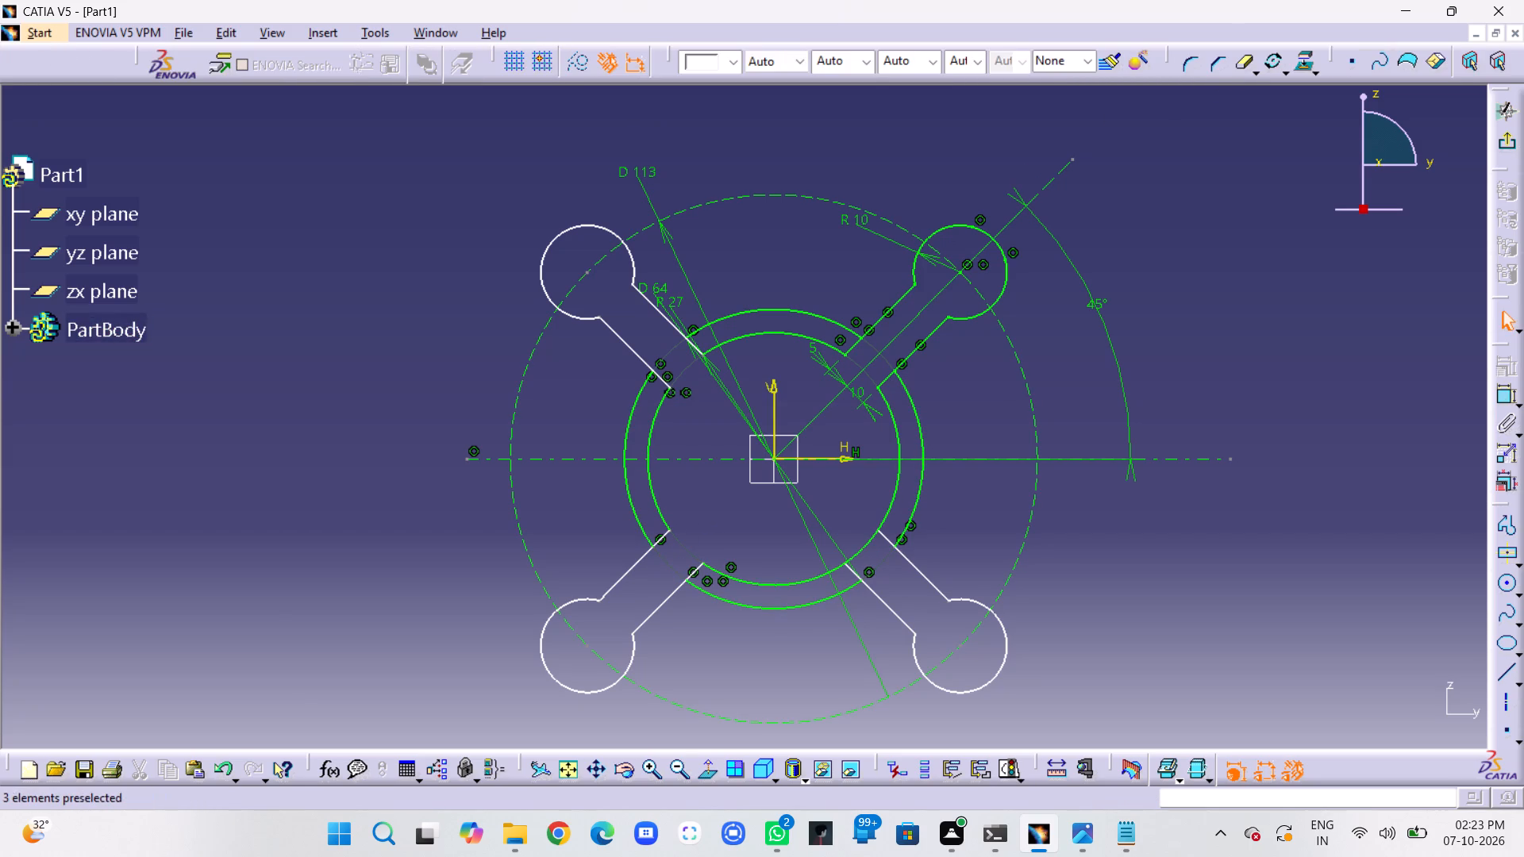
pyautogui.click(1242, 67)
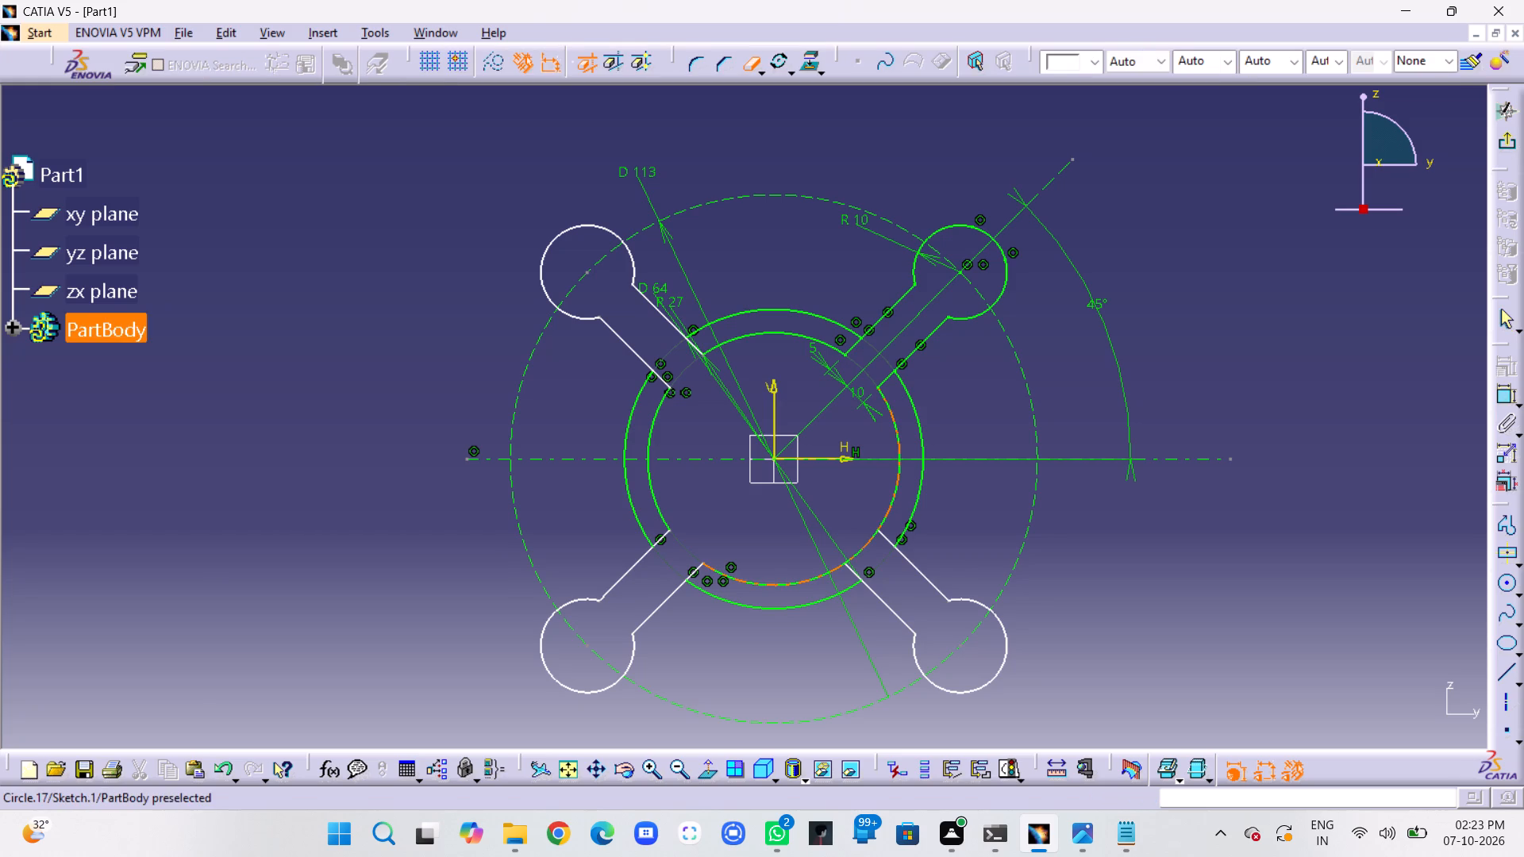
pyautogui.click(859, 554)
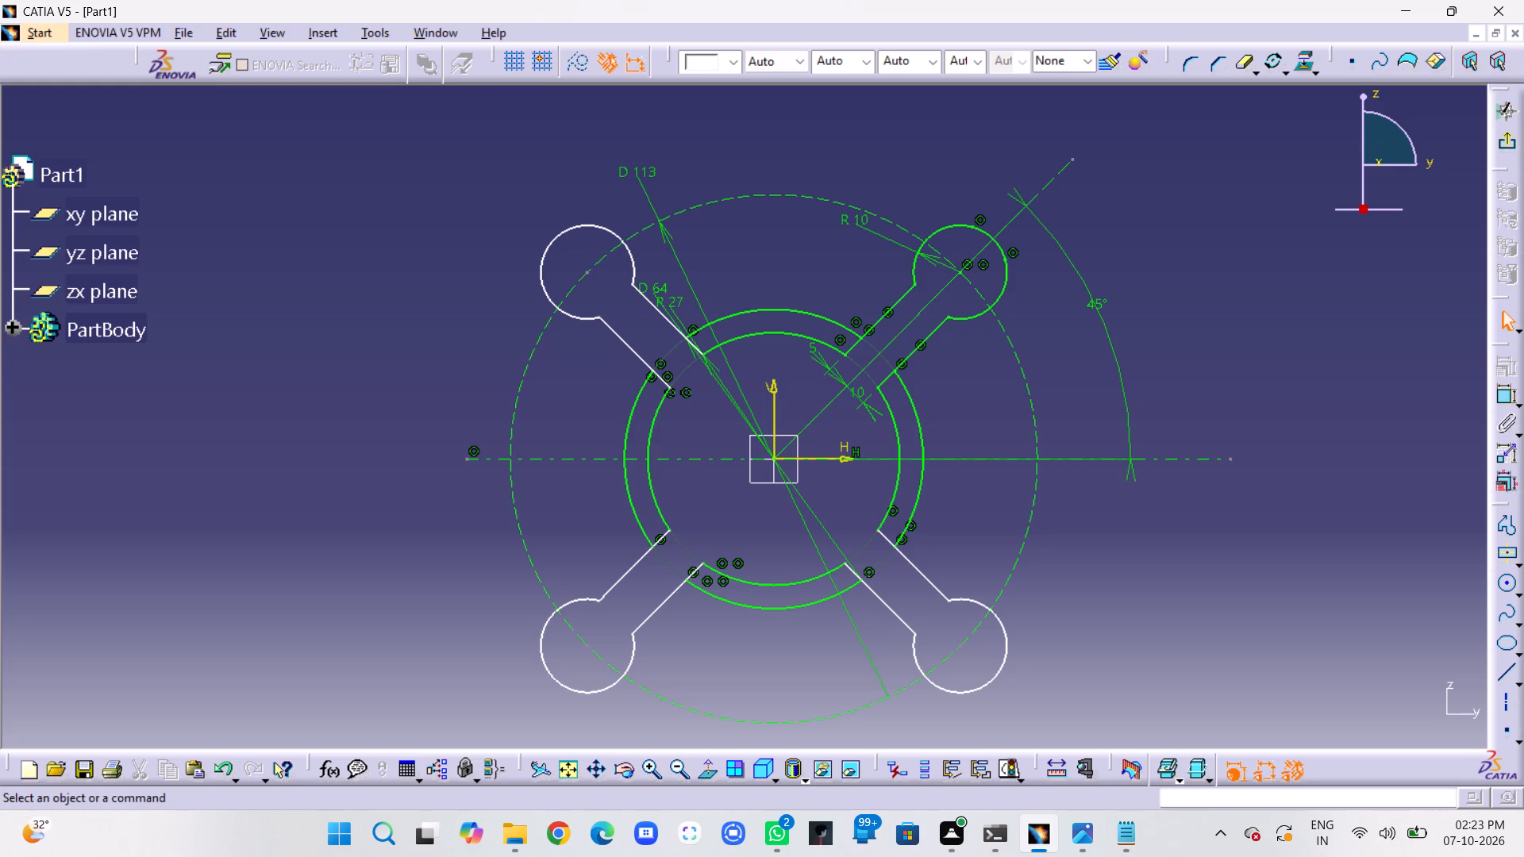
# Draw a circle with a radius of about 14 mm, concentric with the R 10 arc on the original 45° arm.
pyautogui.click(1507, 586)
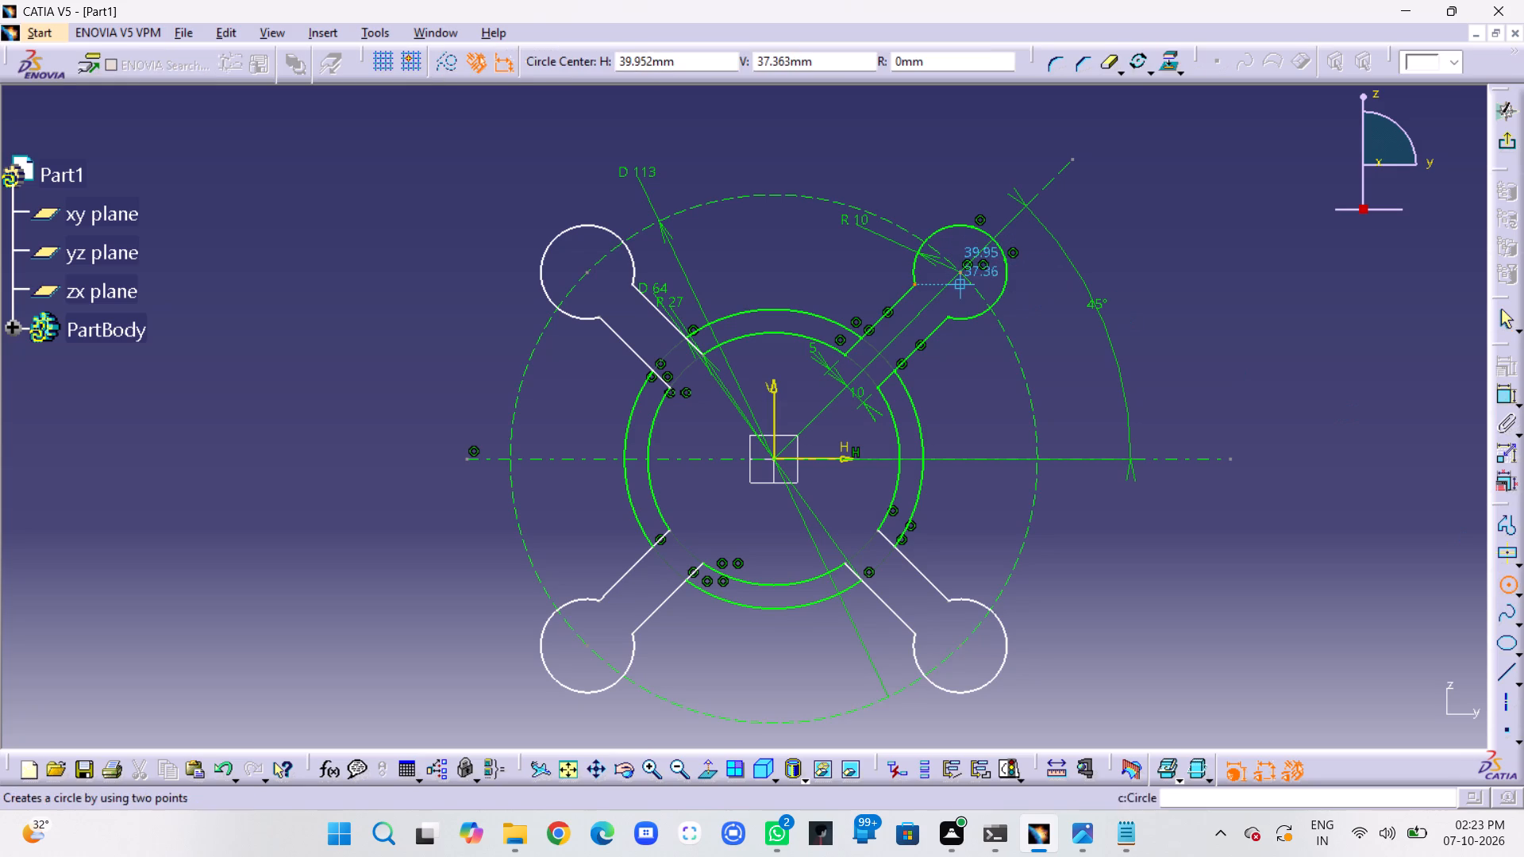
pyautogui.click(961, 271)
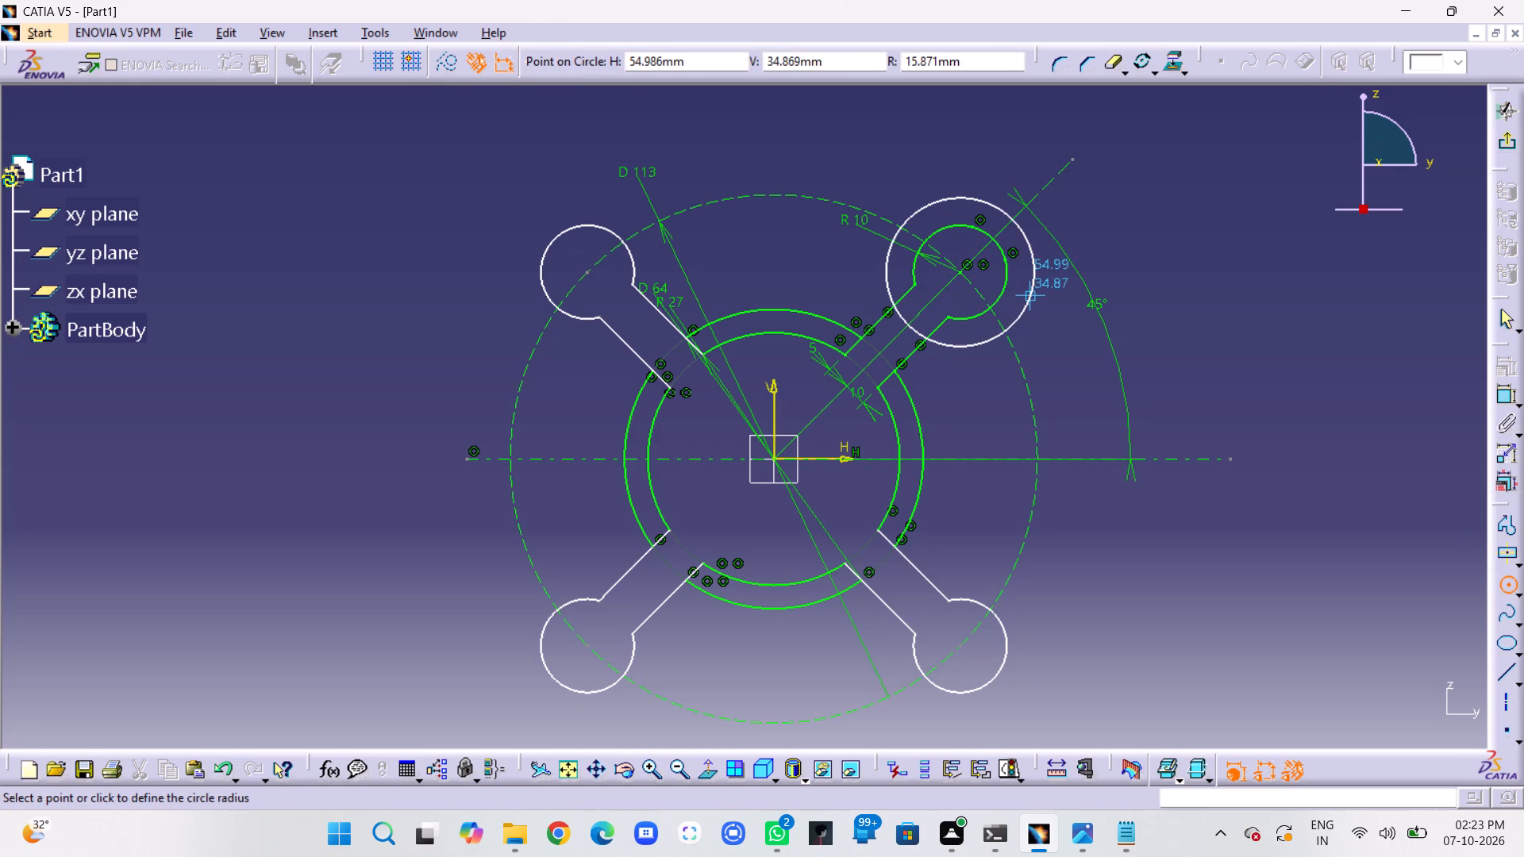
pyautogui.click(1023, 294)
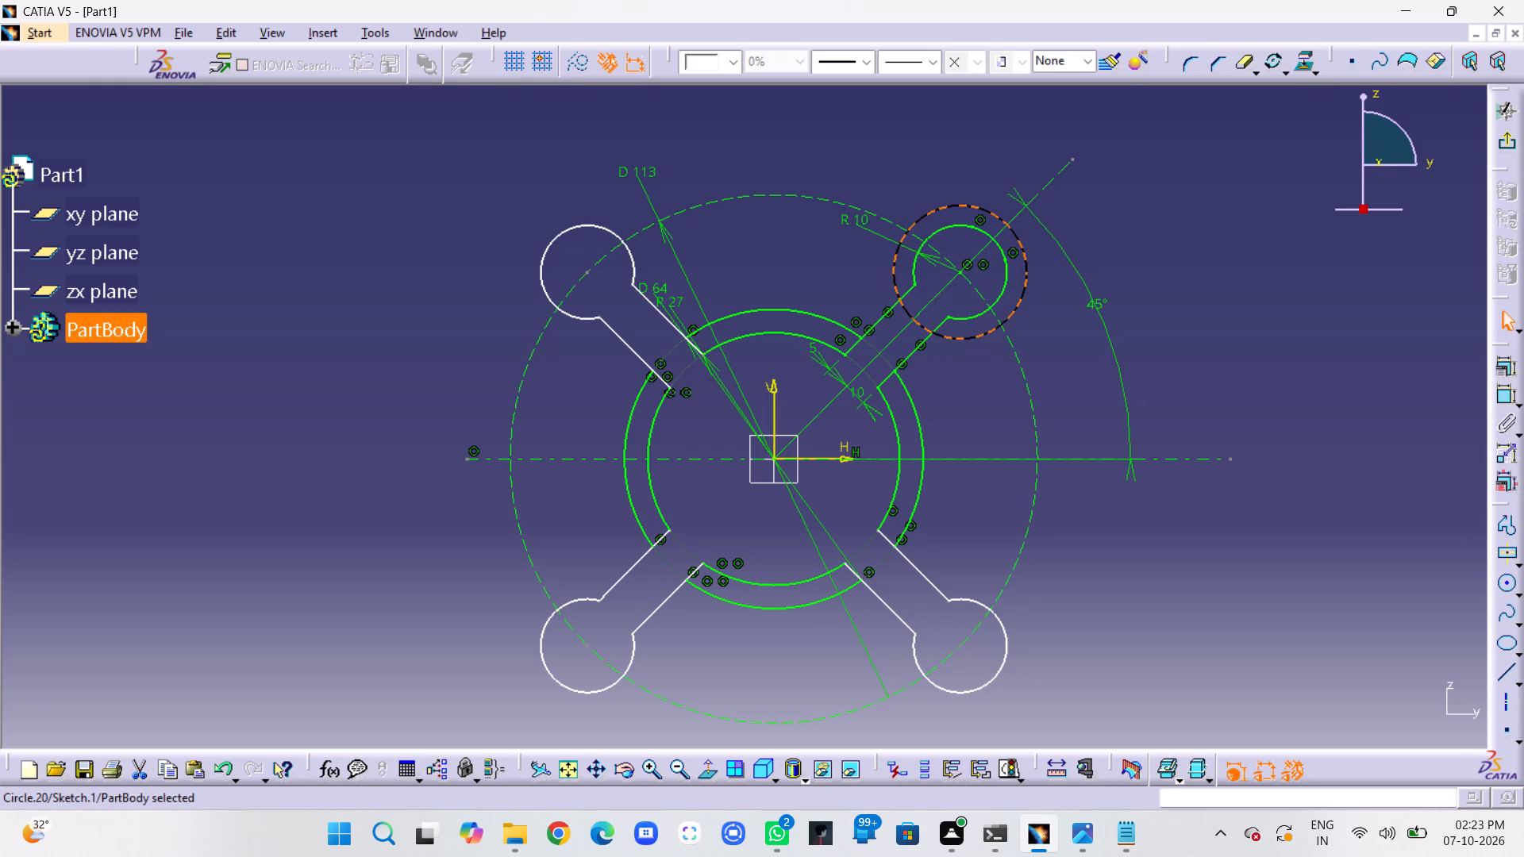
# Dimension the new outer circle at the arm's end and set its radius to 13 mm.
pyautogui.click(1507, 395)
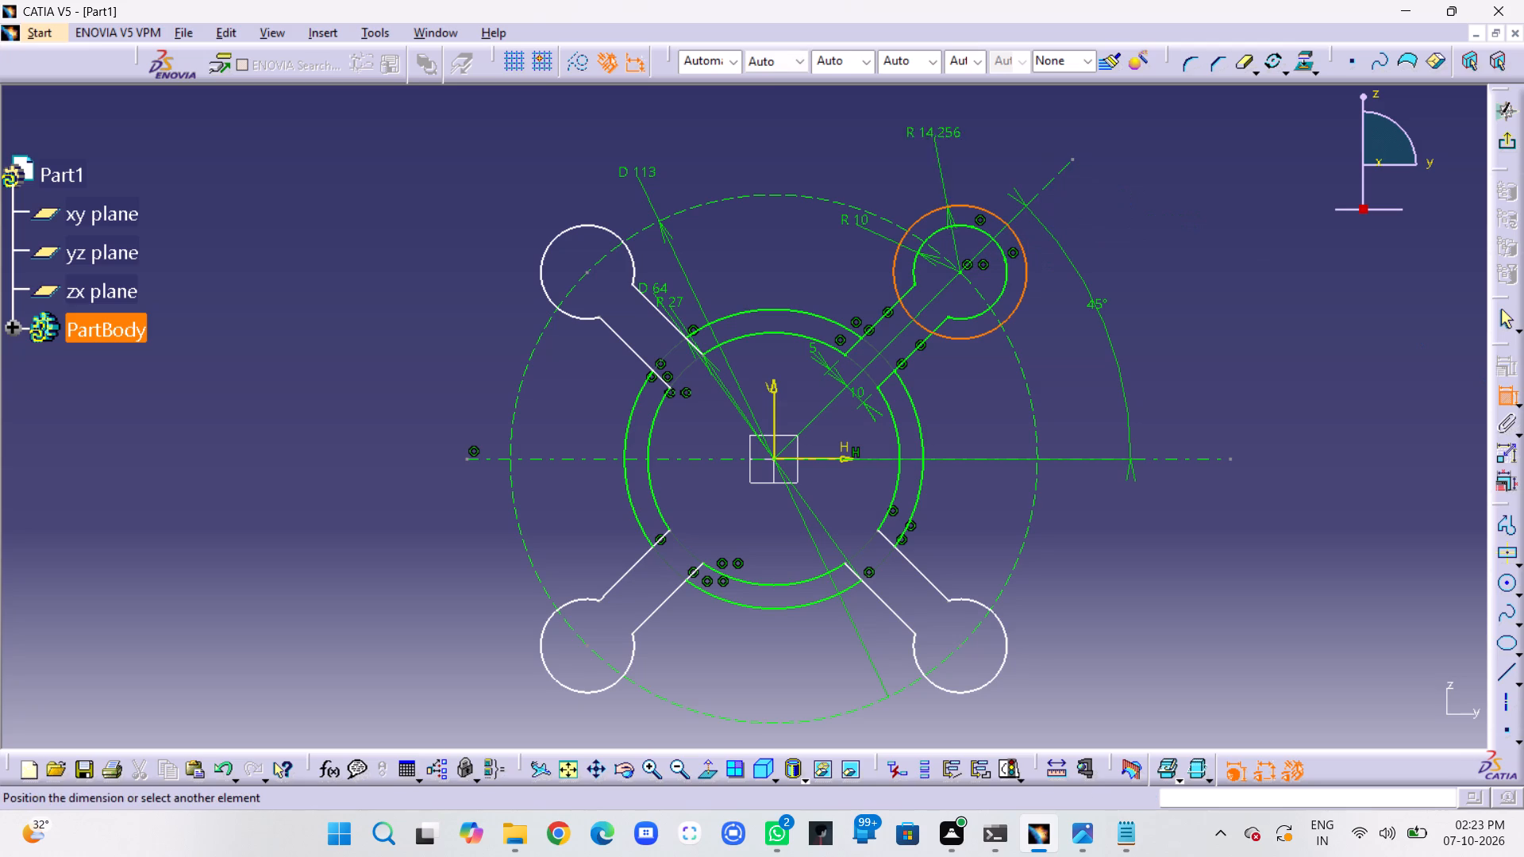
pyautogui.click(905, 180)
pyautogui.doubleClick(920, 175)
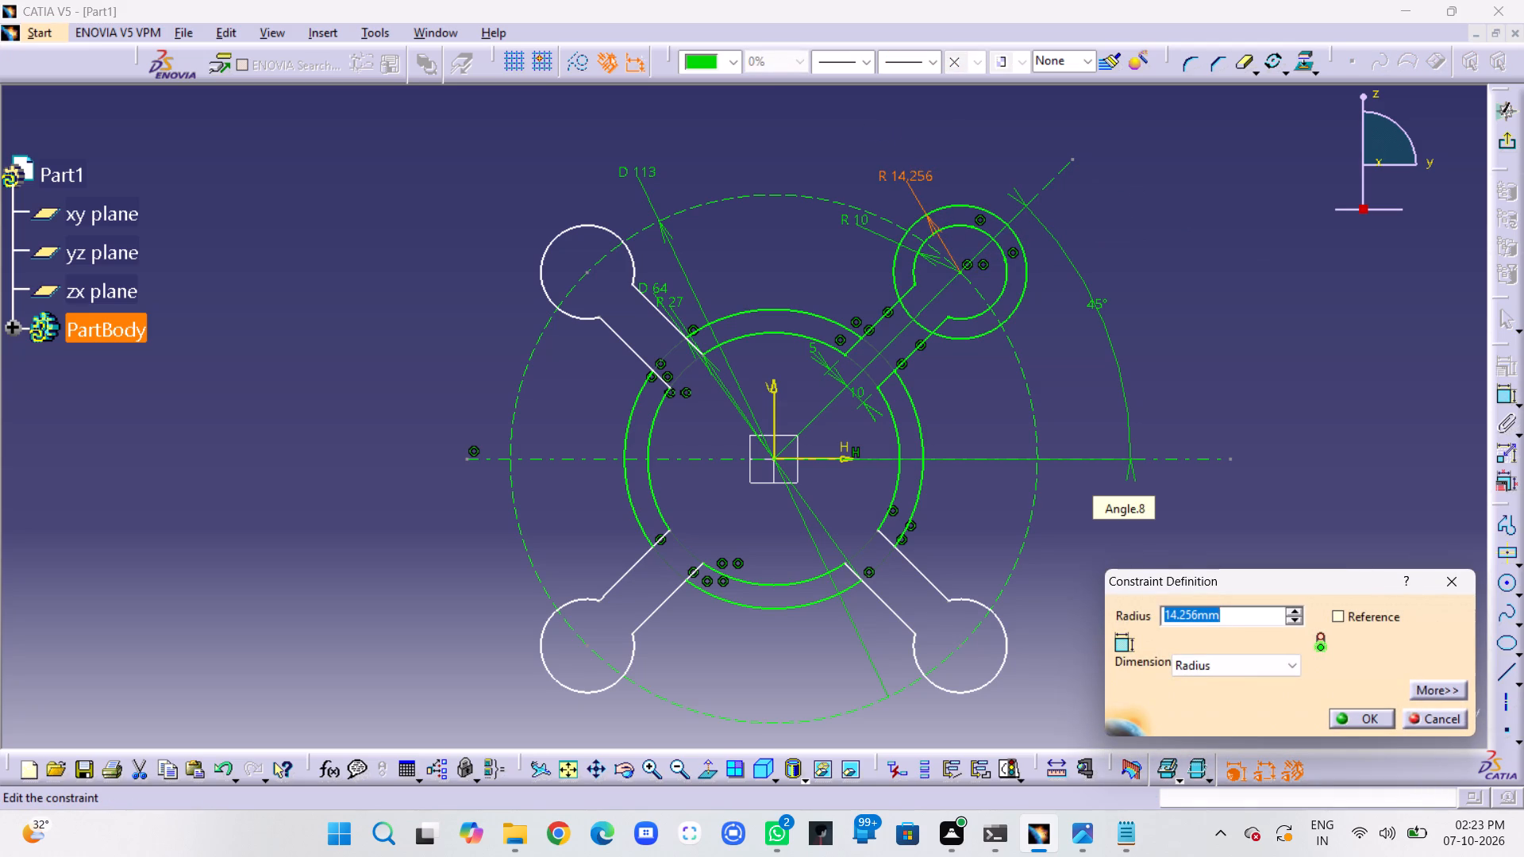
pyautogui.write('13')
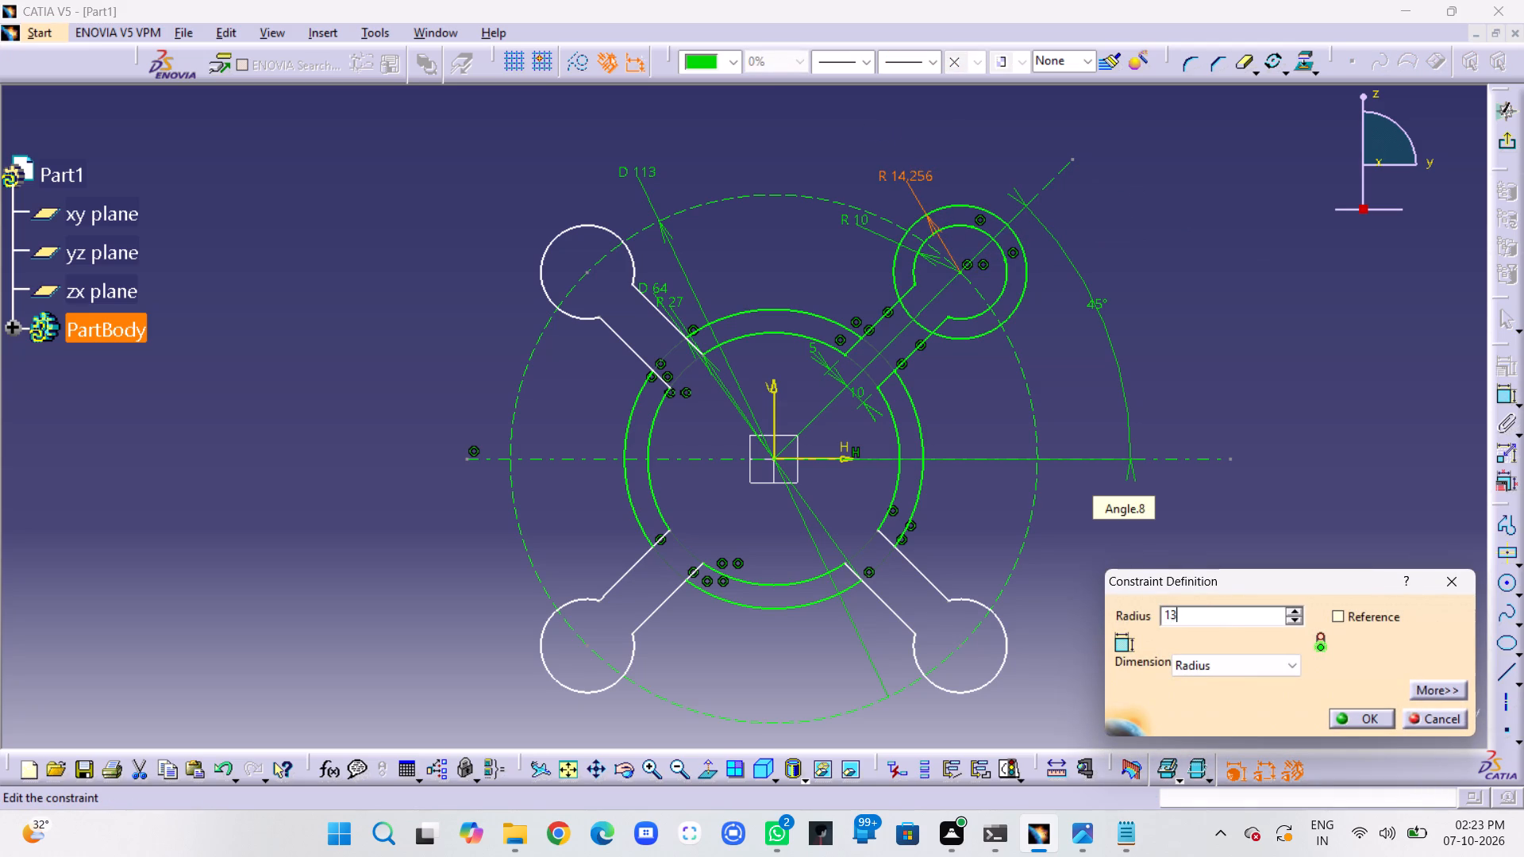
pyautogui.press('Return')
pyautogui.click(1248, 351)
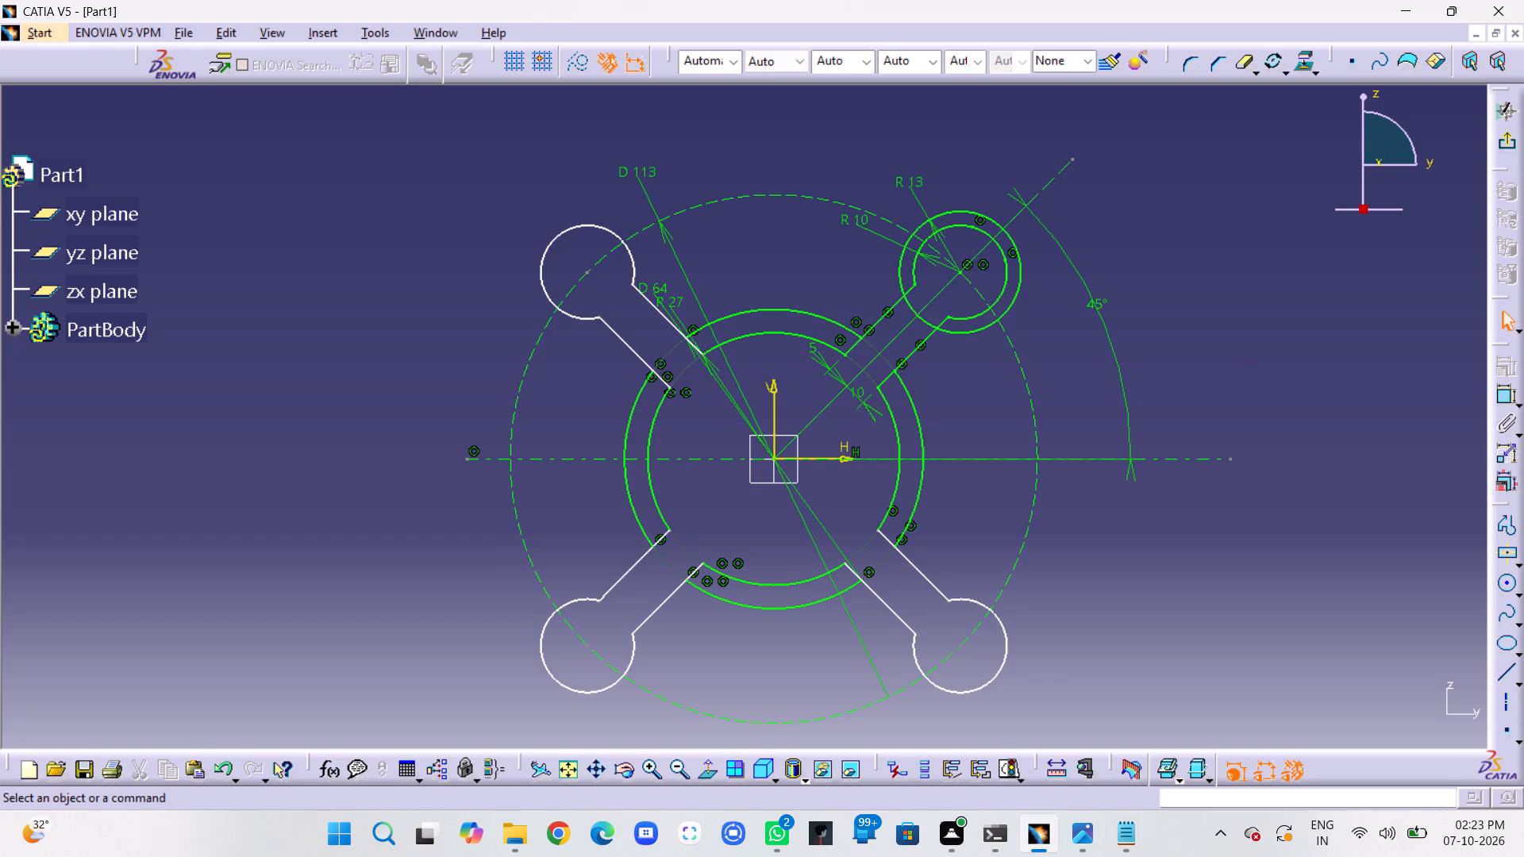
# Quick Trim the portions of the R 13 circle that cross between the original arm's two lines.
pyautogui.click(1245, 67)
pyautogui.click(908, 307)
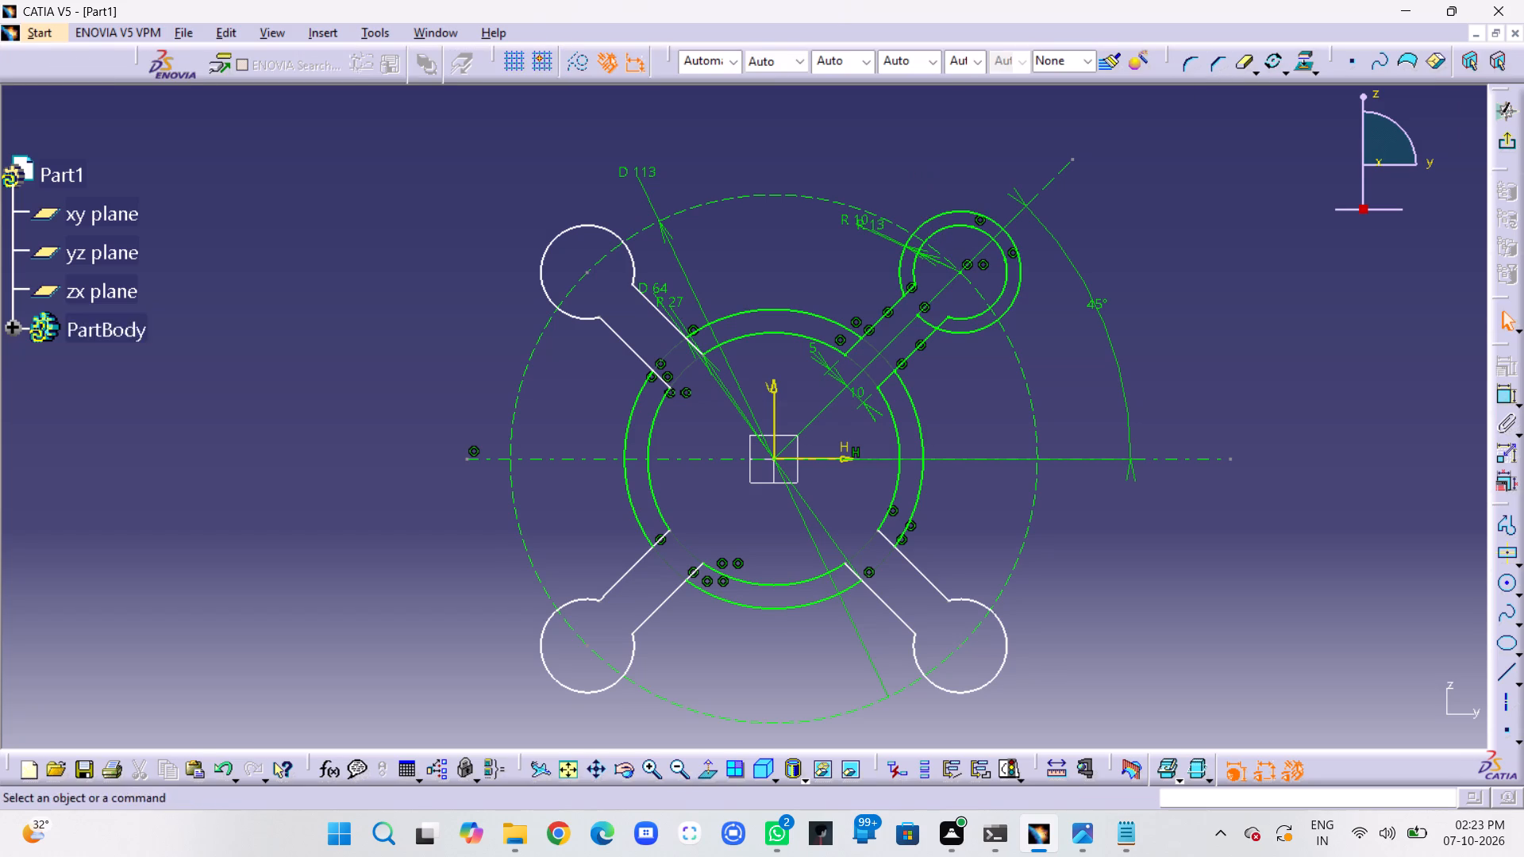
pyautogui.click(1241, 67)
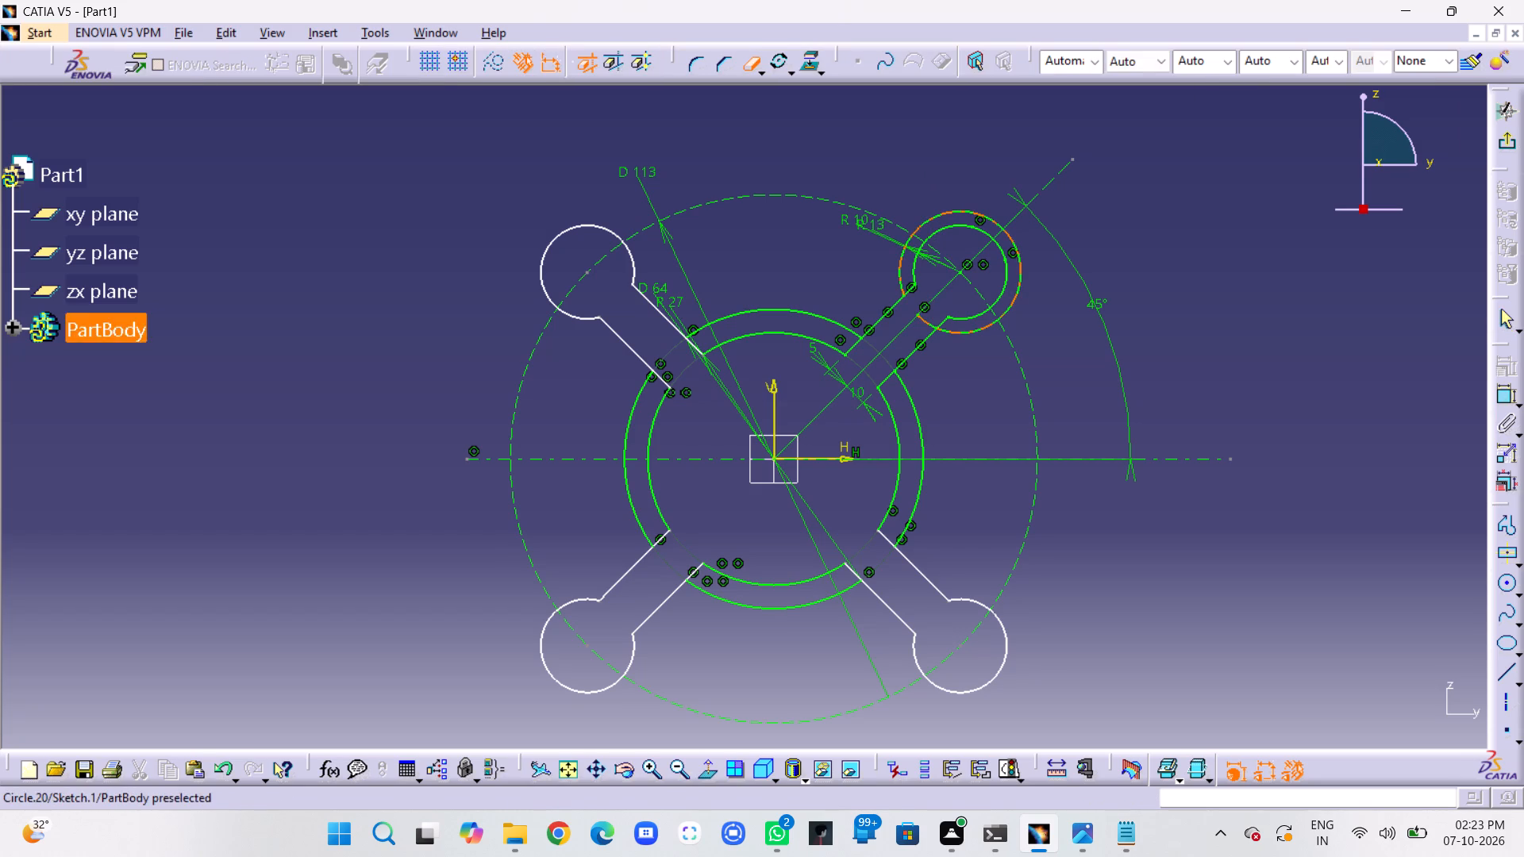
pyautogui.click(923, 321)
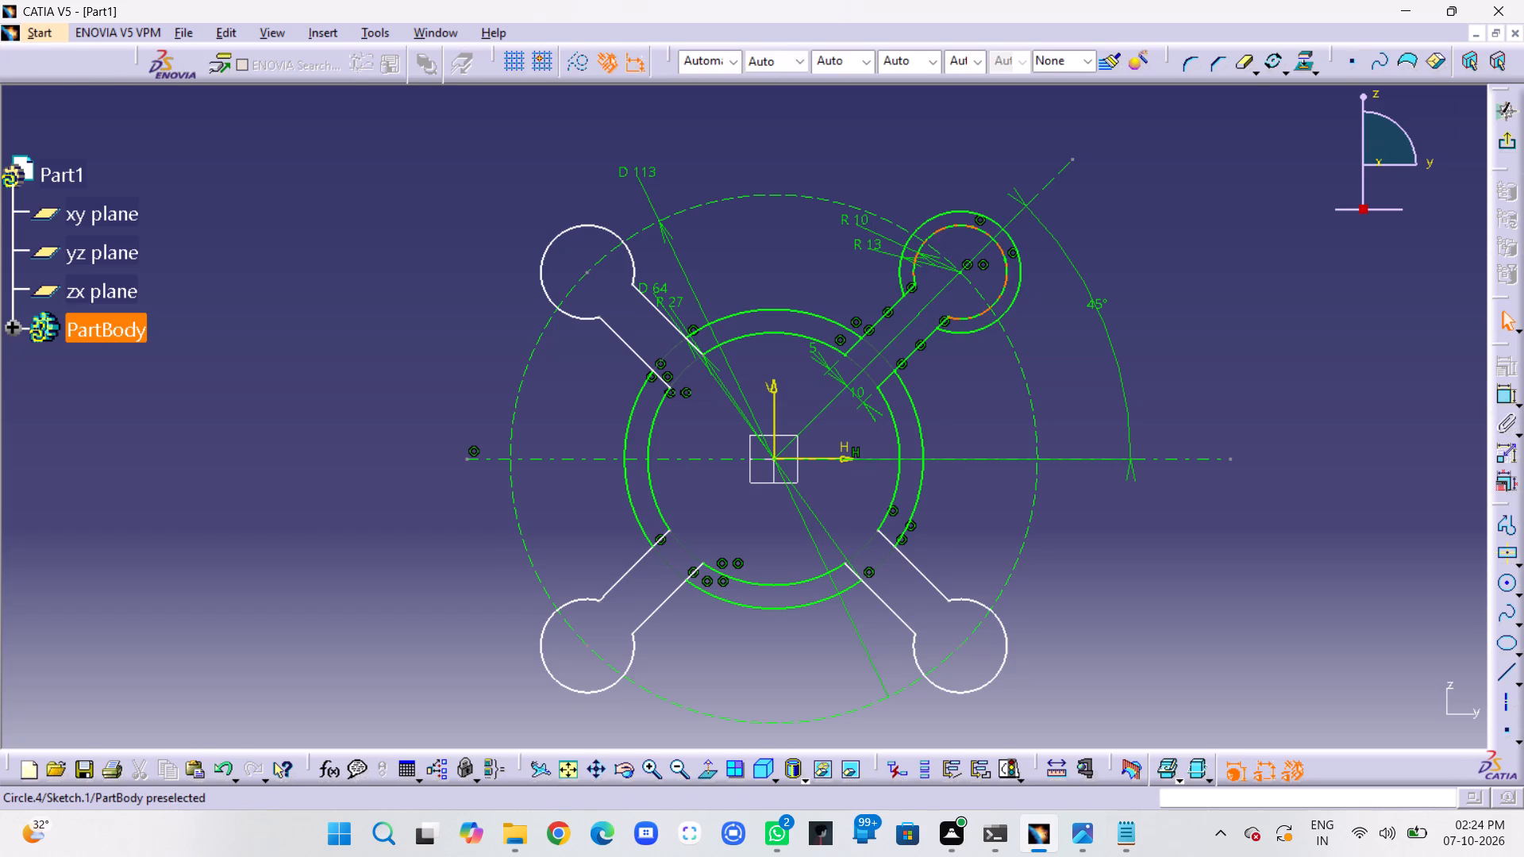
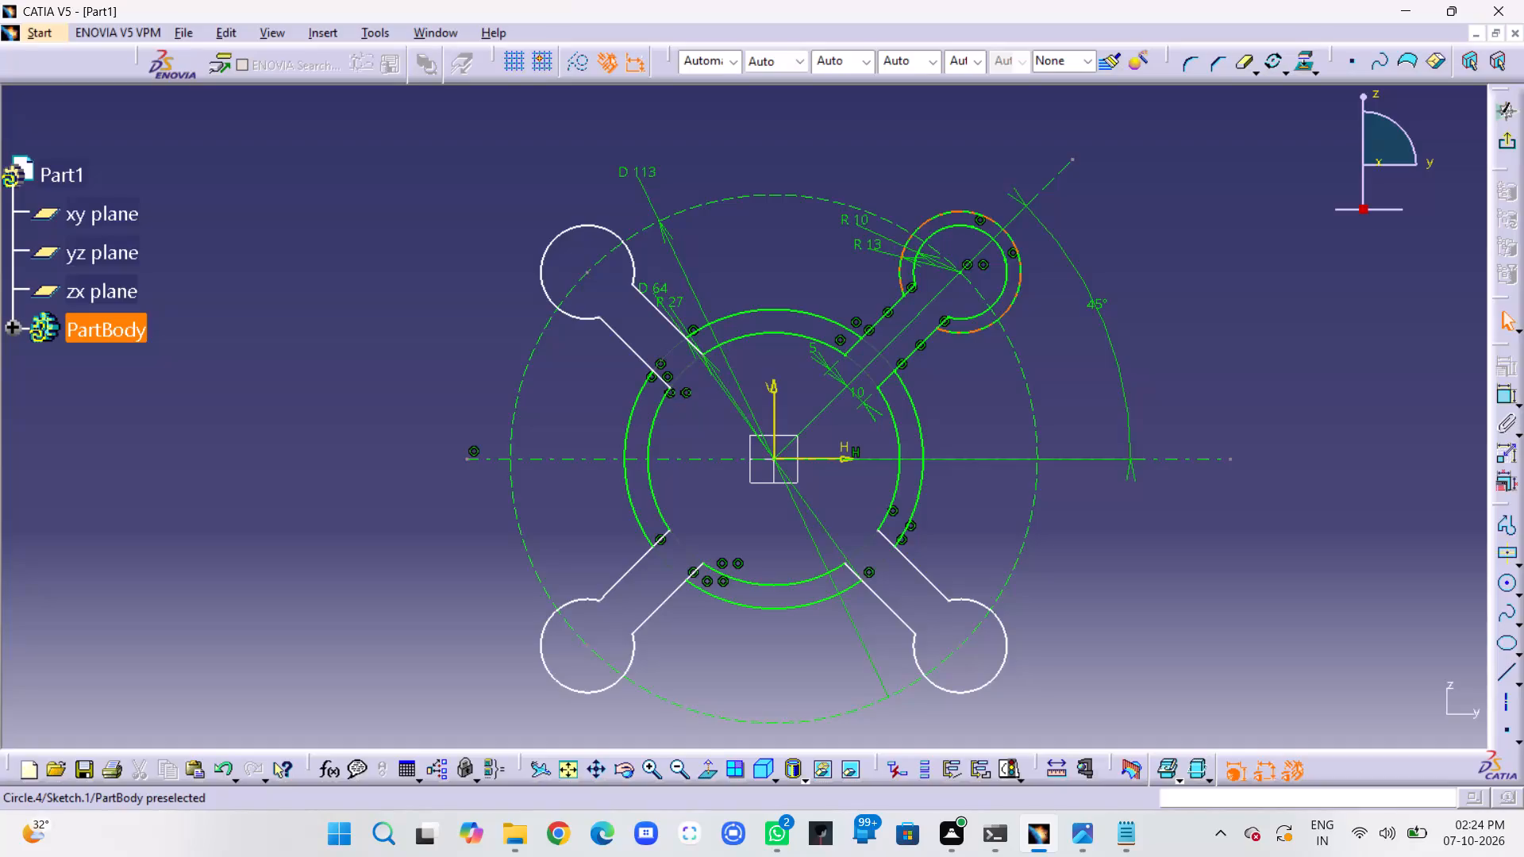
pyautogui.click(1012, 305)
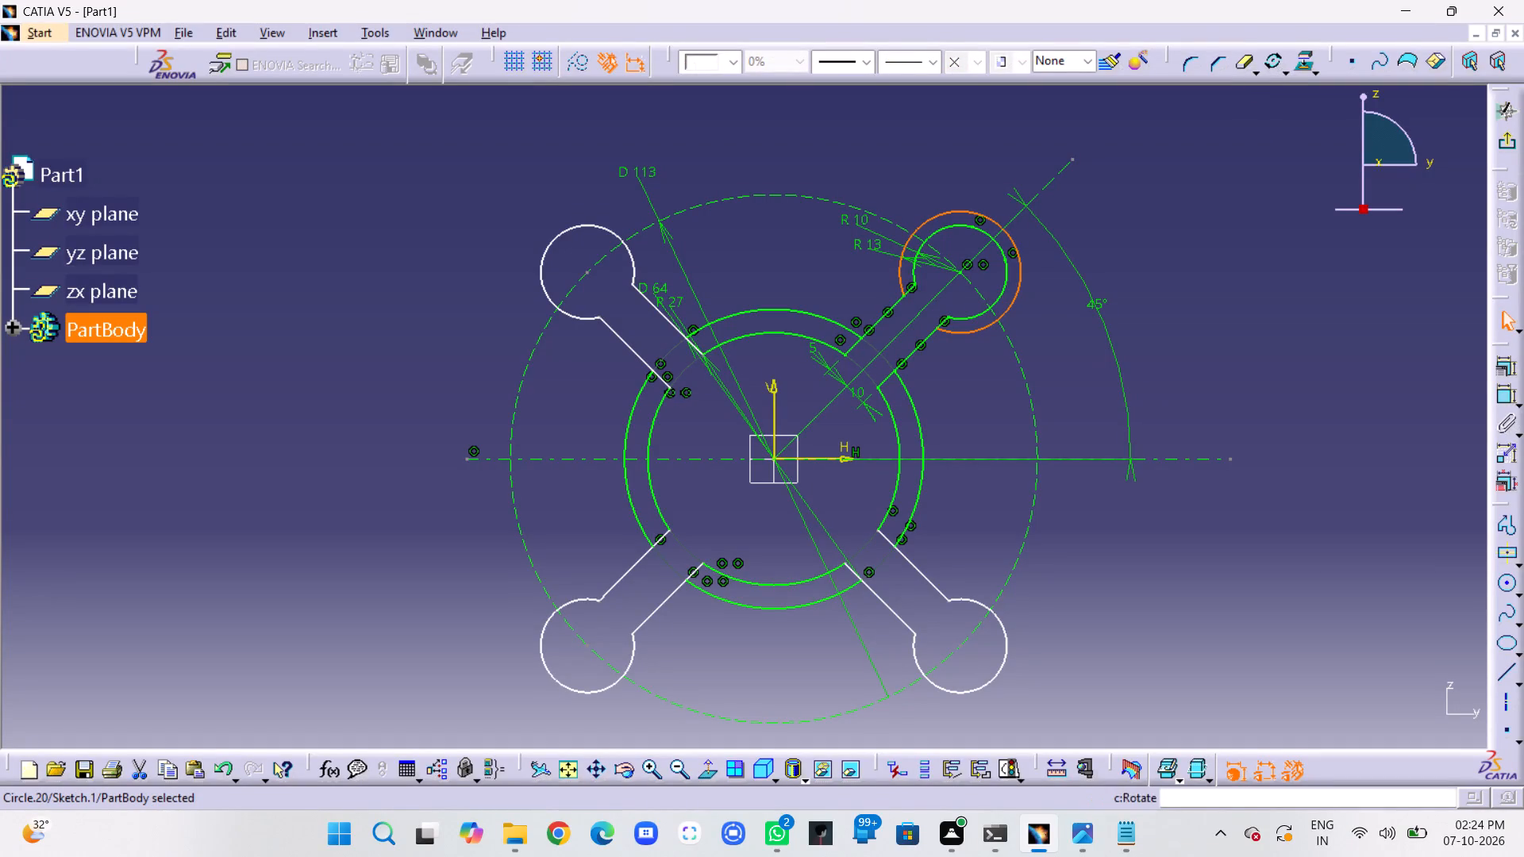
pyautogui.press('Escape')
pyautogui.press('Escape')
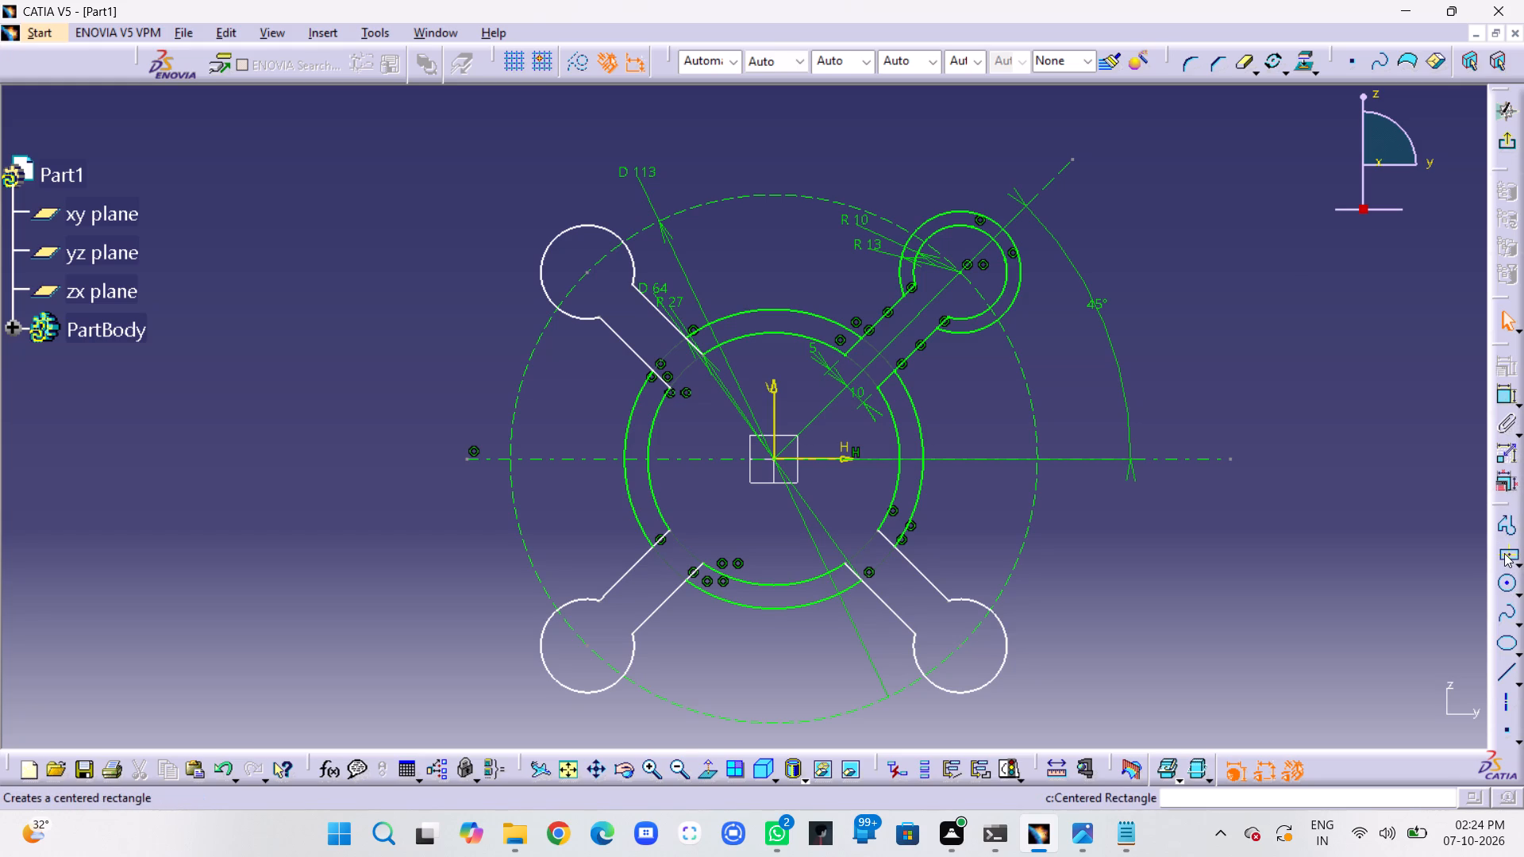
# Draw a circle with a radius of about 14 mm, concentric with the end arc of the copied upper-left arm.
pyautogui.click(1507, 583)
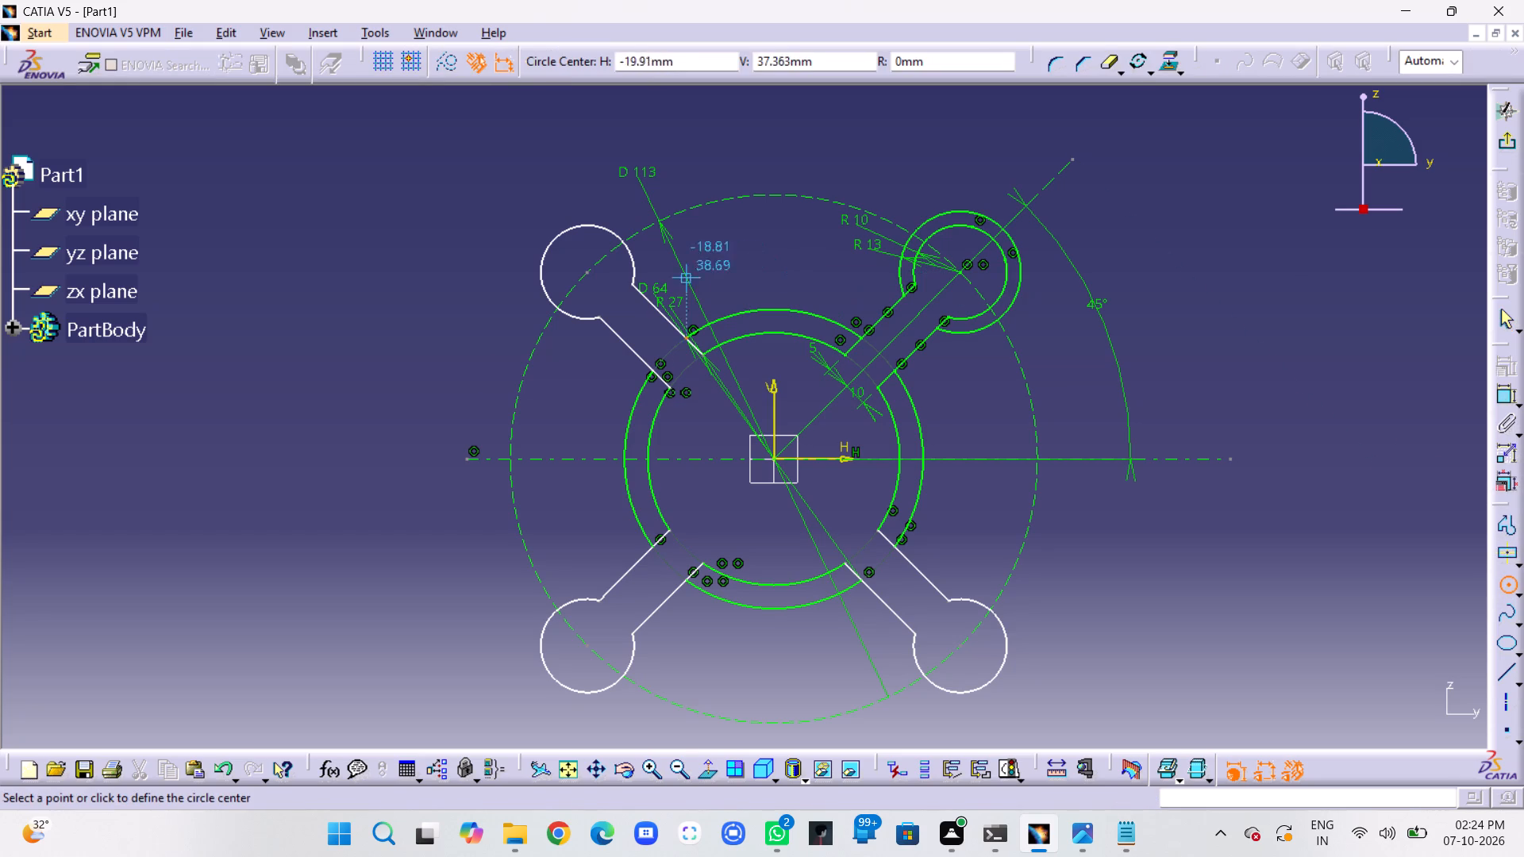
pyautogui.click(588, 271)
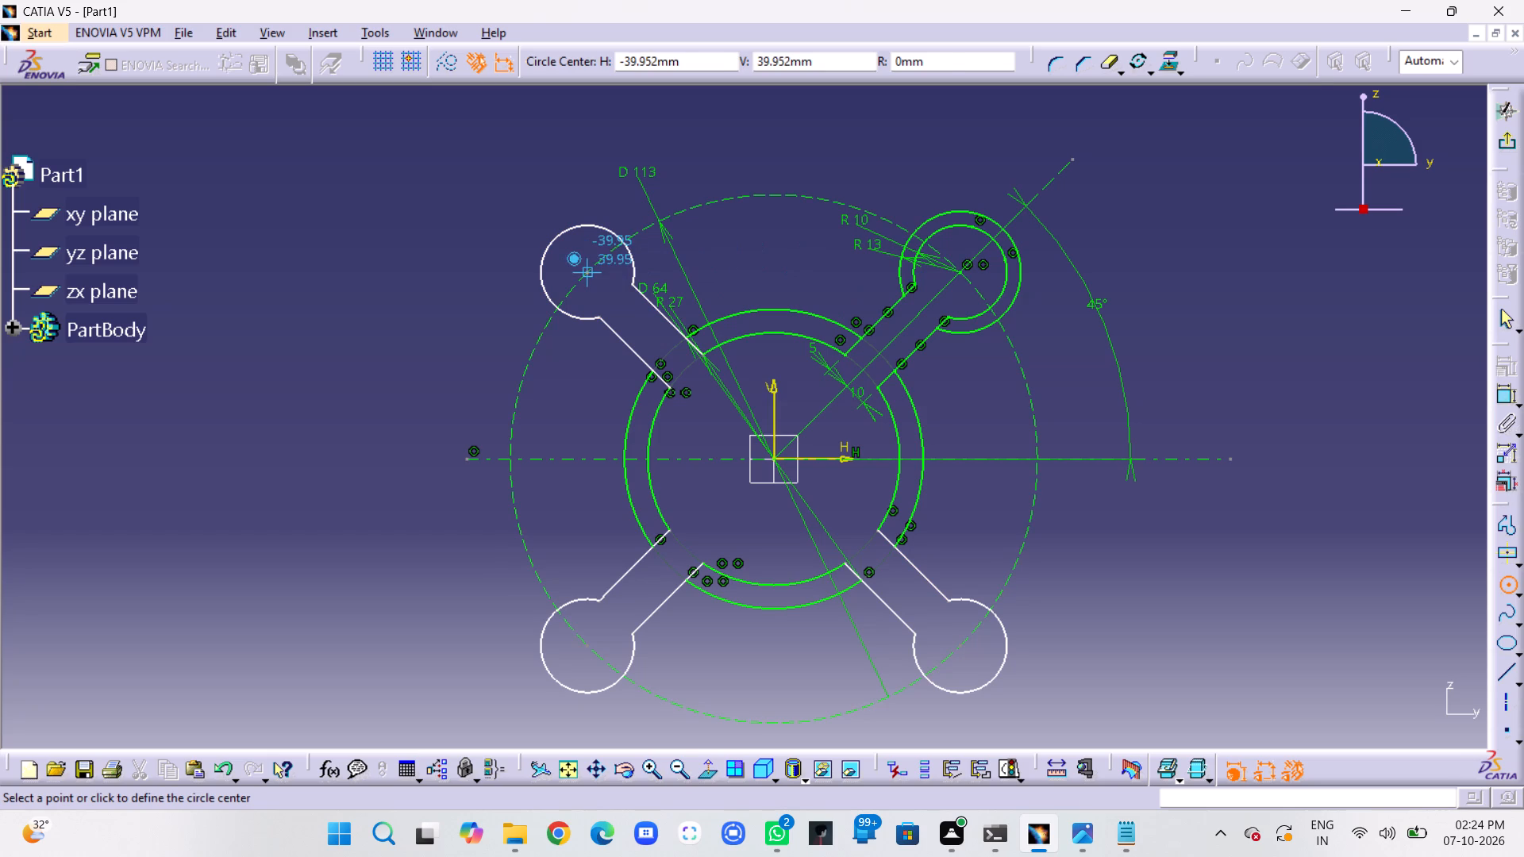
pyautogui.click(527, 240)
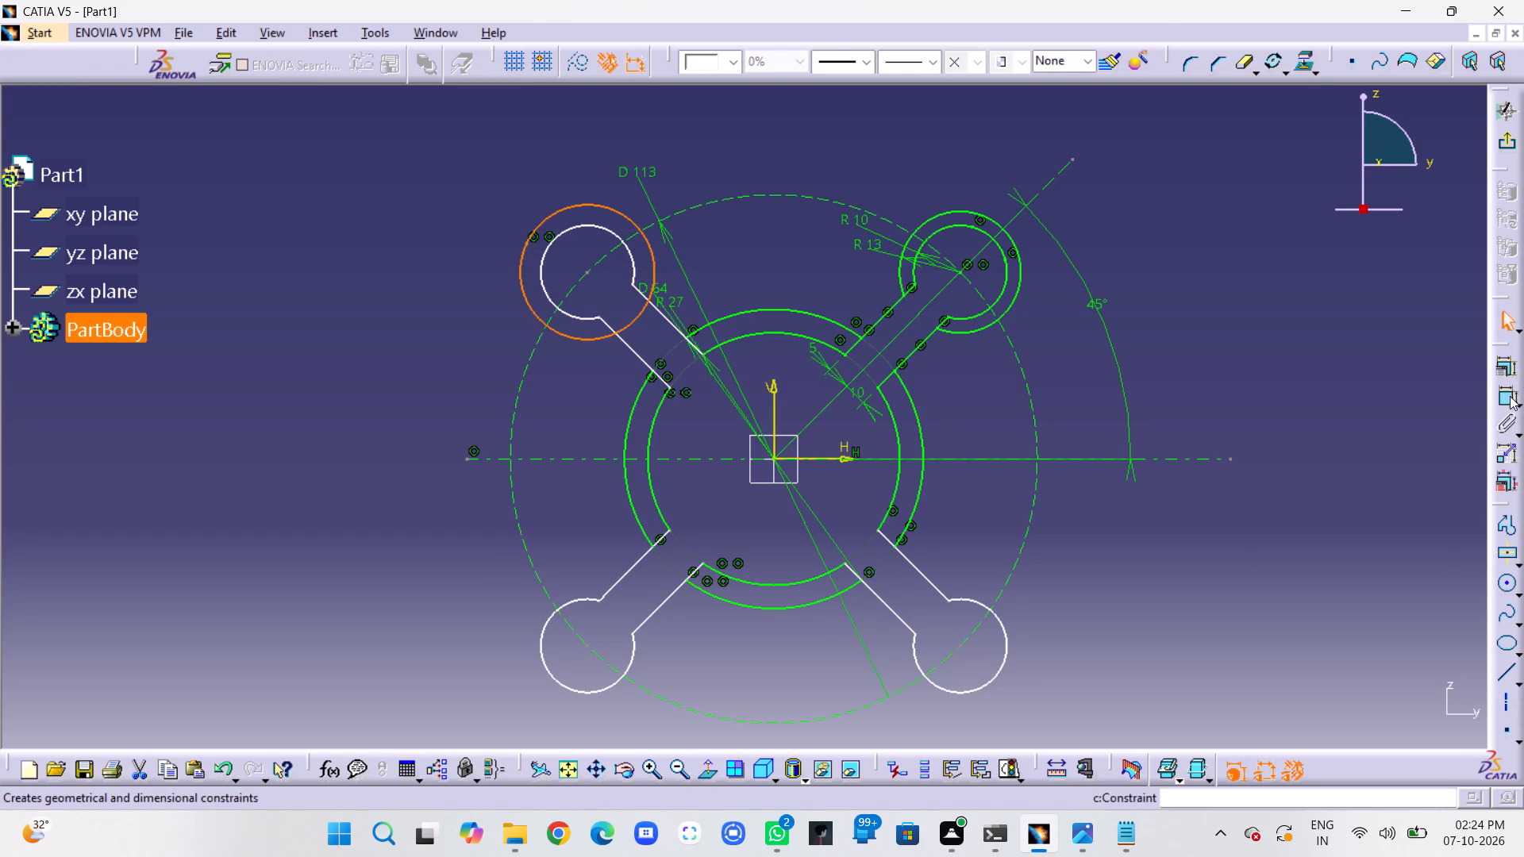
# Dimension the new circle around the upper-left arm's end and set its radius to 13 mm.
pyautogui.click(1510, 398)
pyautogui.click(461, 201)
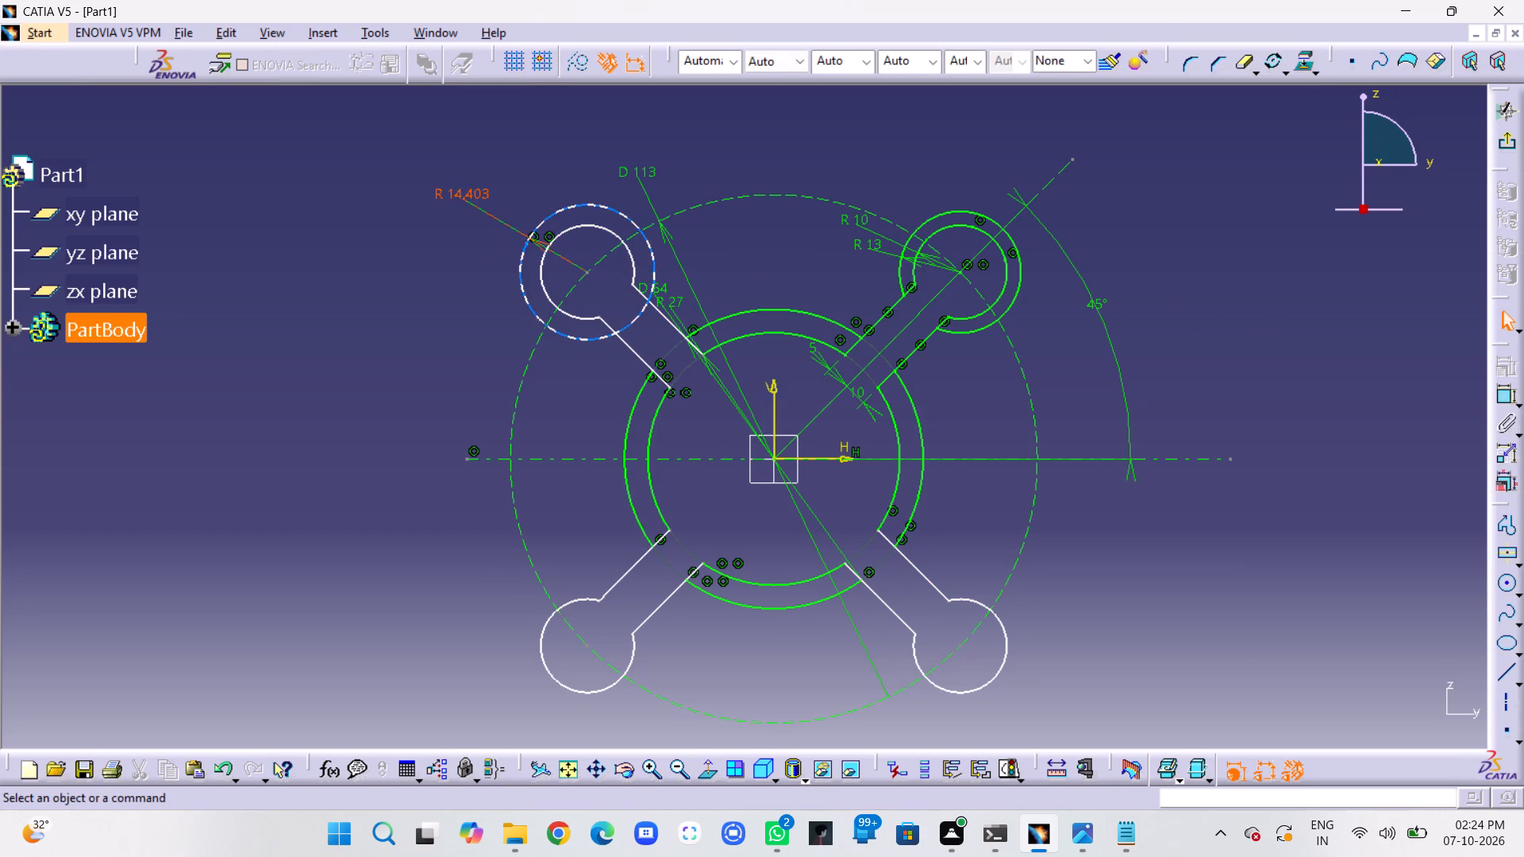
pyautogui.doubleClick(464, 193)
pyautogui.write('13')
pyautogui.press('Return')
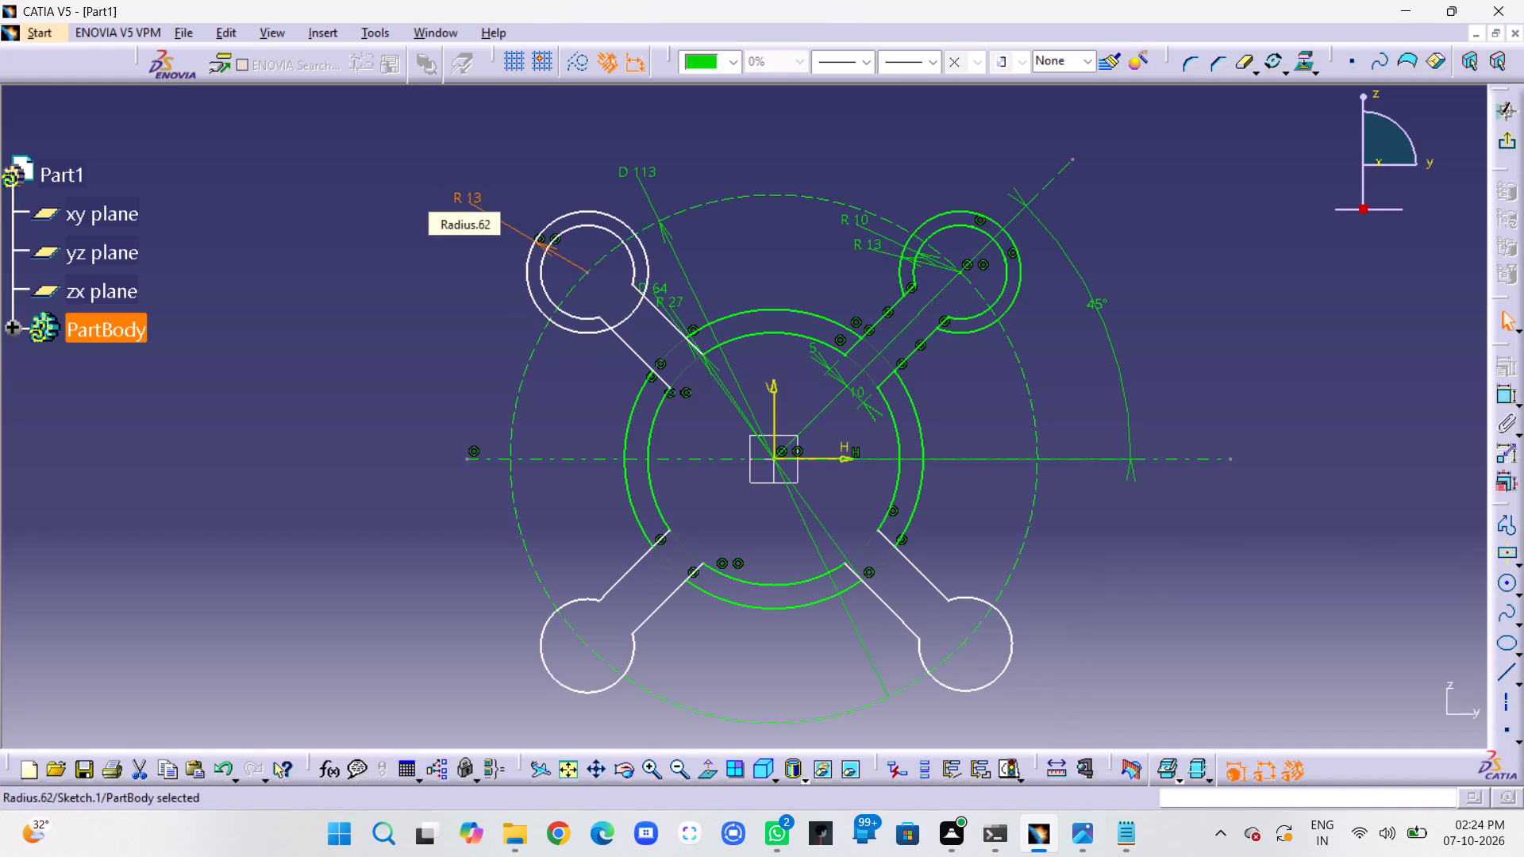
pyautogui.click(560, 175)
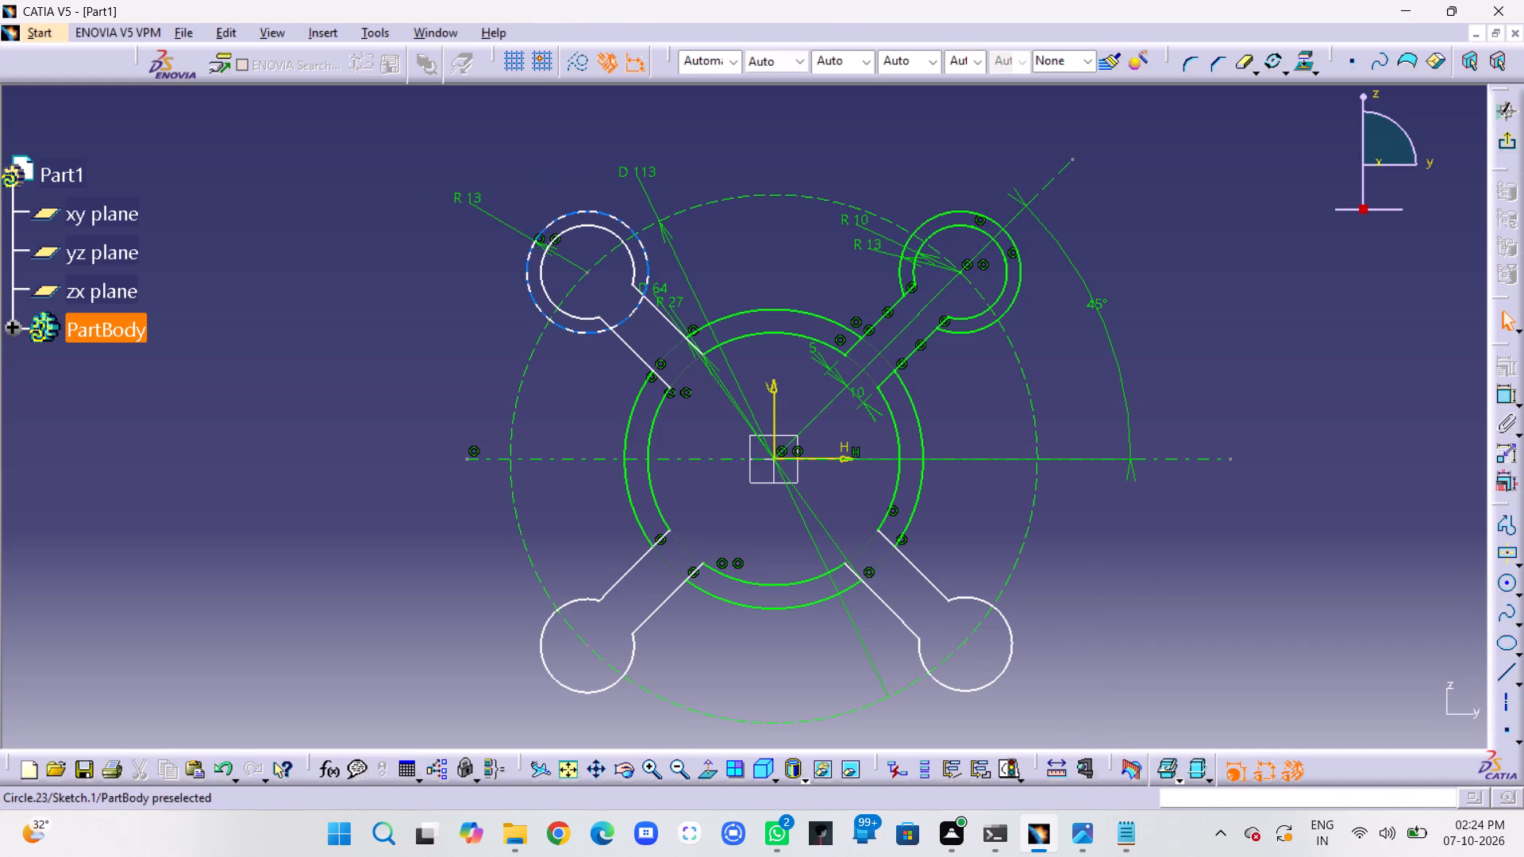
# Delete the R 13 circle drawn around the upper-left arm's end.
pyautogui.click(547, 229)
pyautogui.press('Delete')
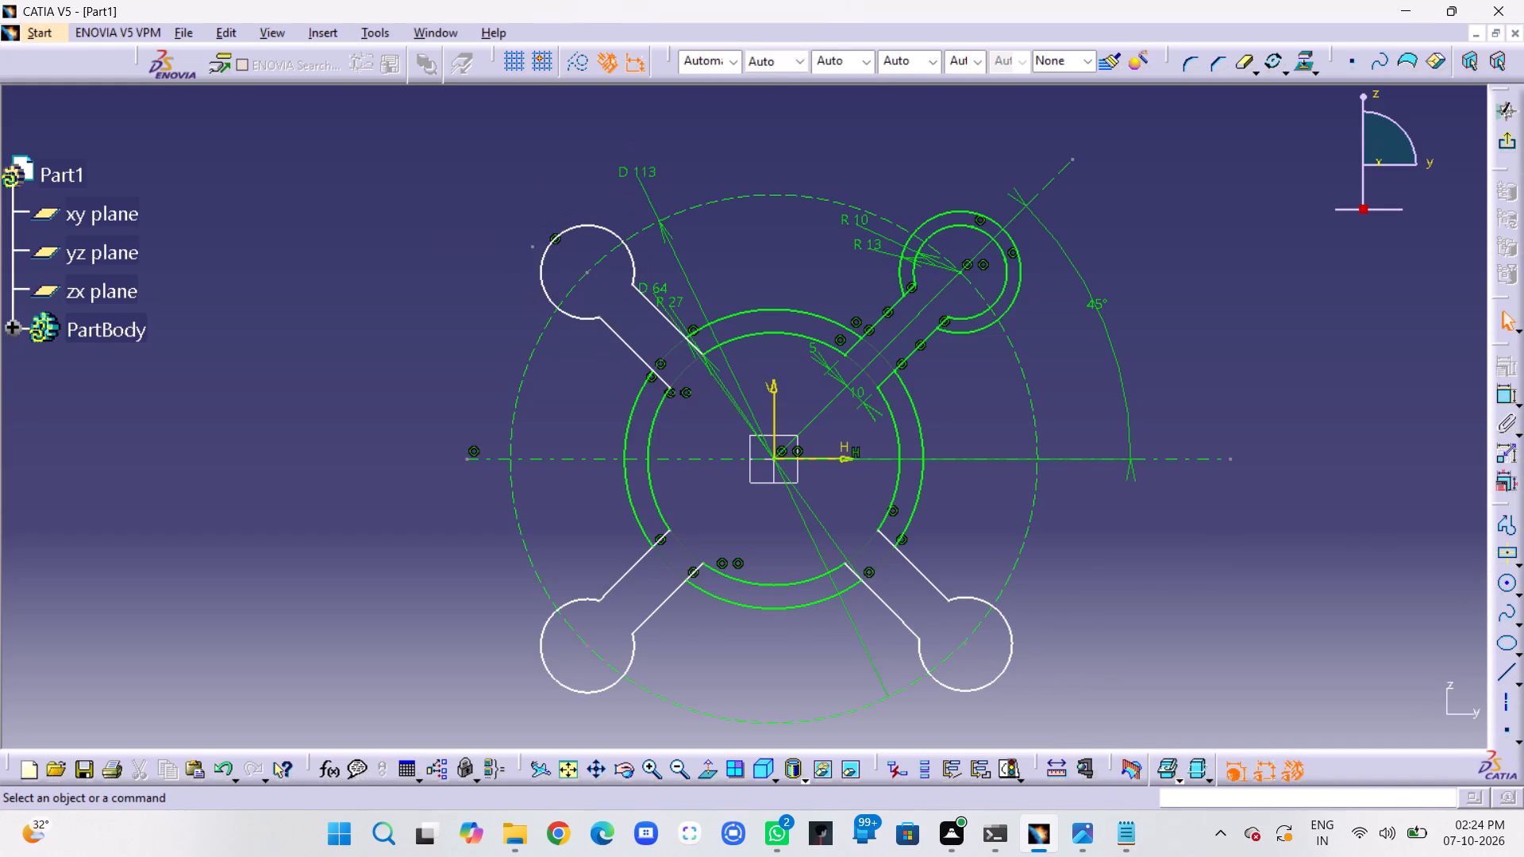
# Rotate the trimmed R 13 arc of the 45° arm about the origin, duplicating it as 3 instances at 90°.
pyautogui.click(967, 206)
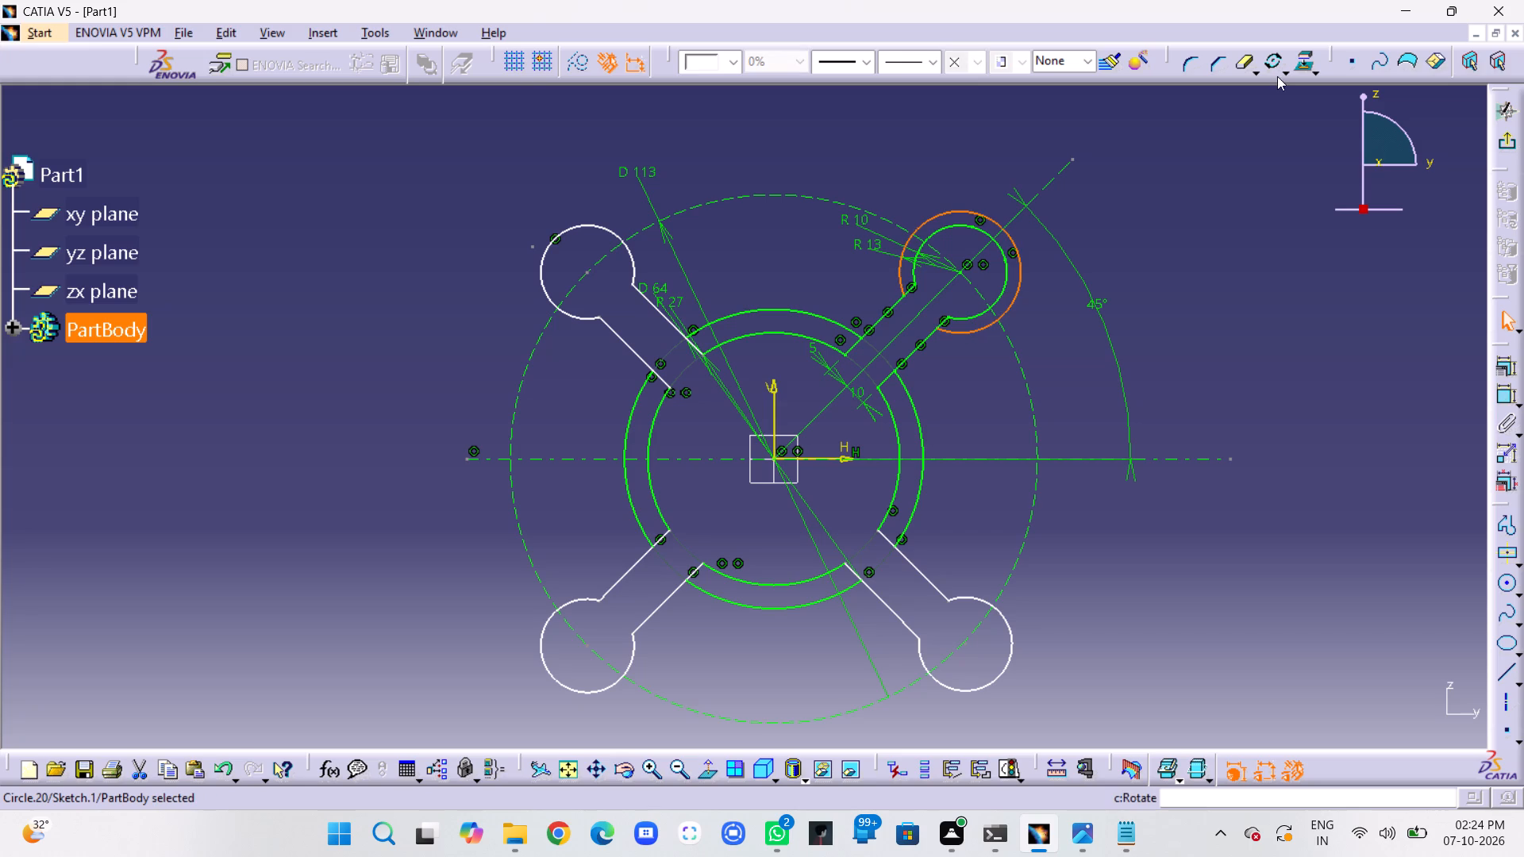
pyautogui.click(1277, 59)
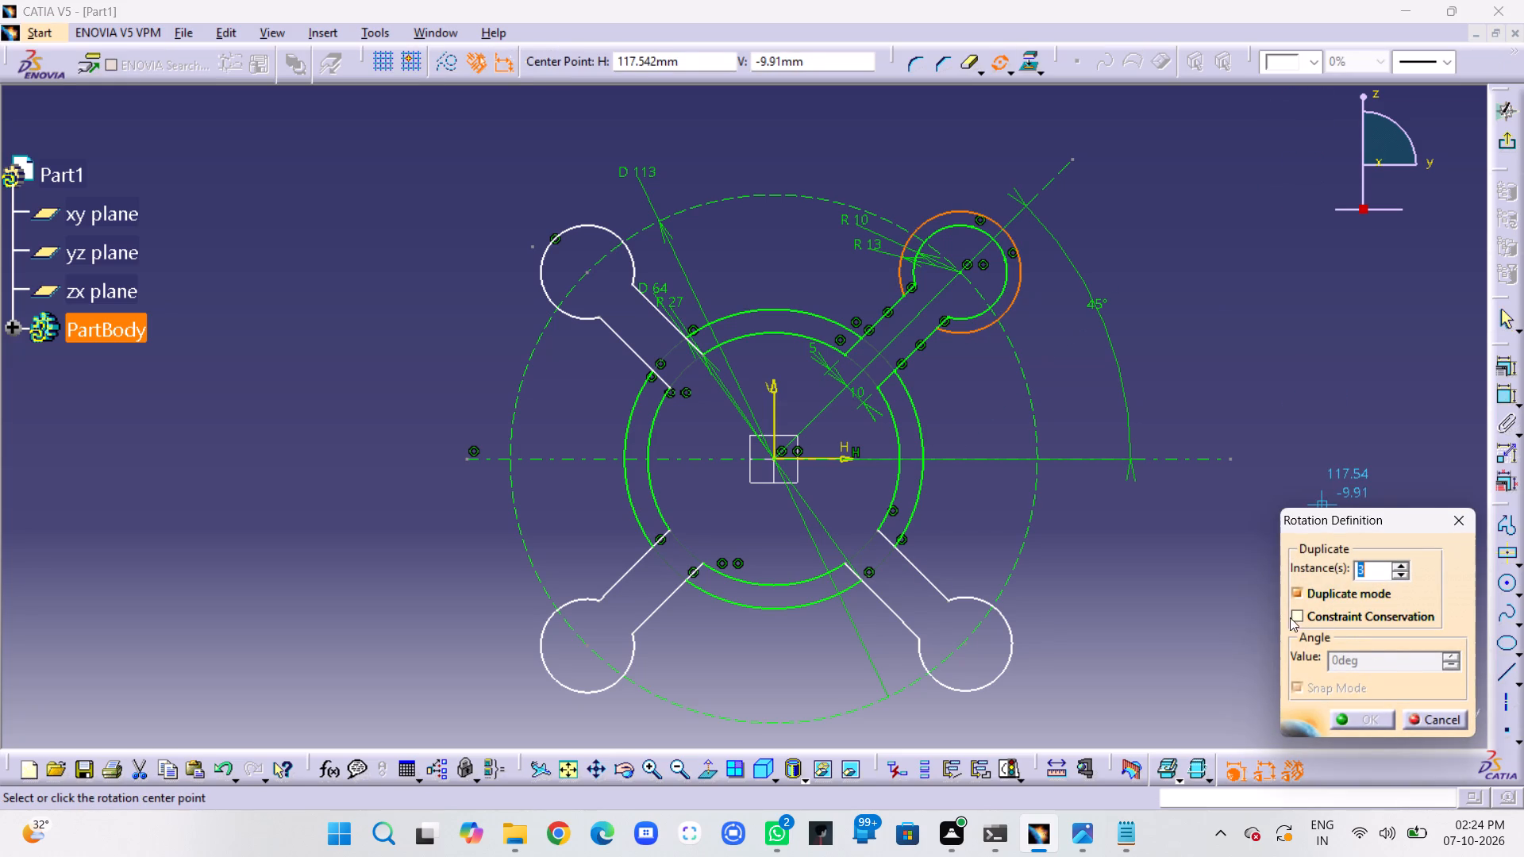
pyautogui.click(777, 459)
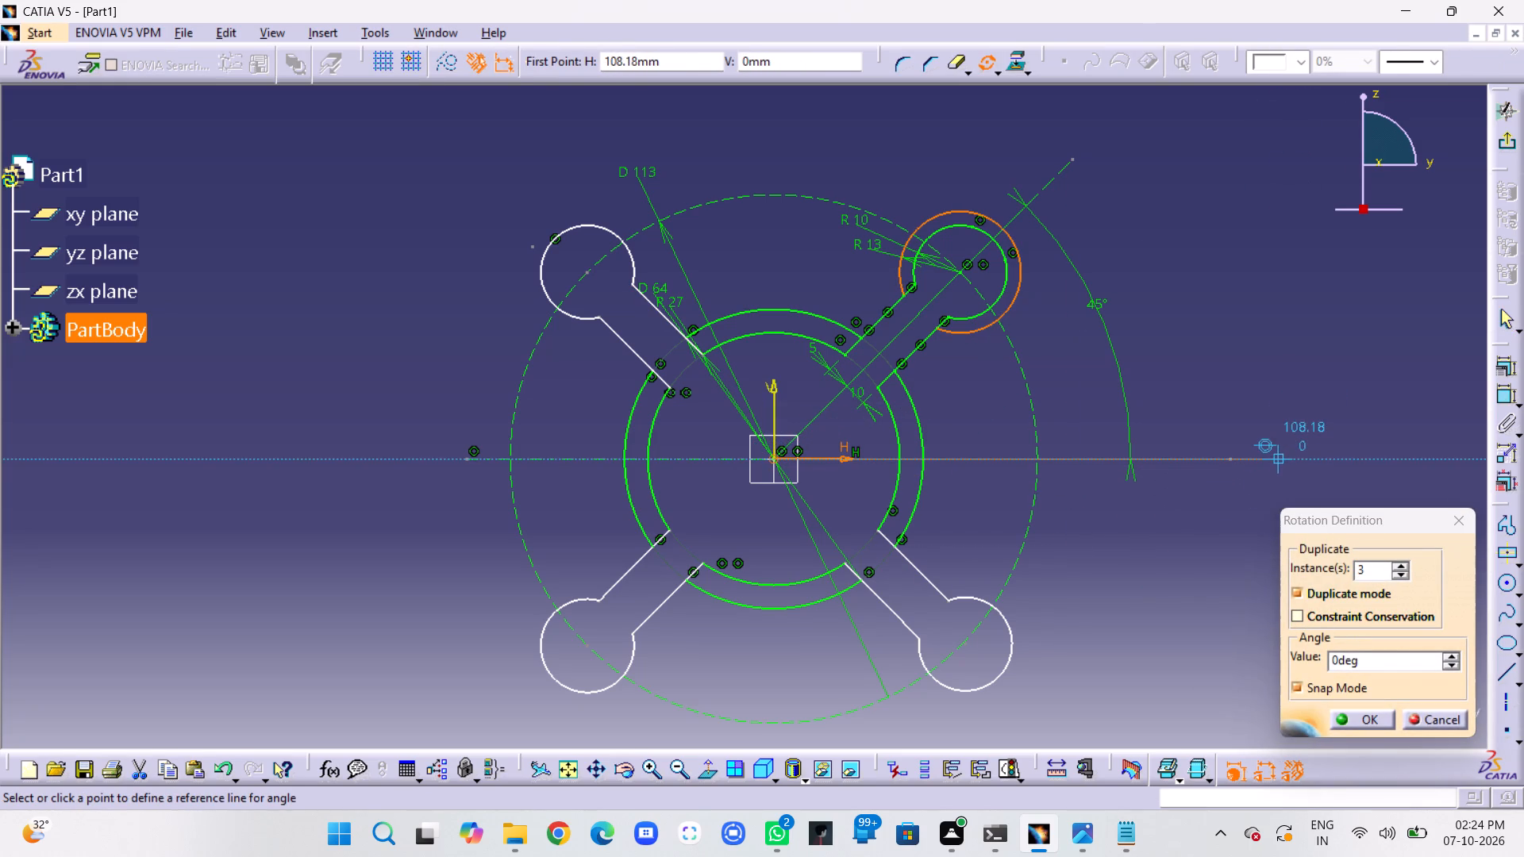
pyautogui.click(1279, 459)
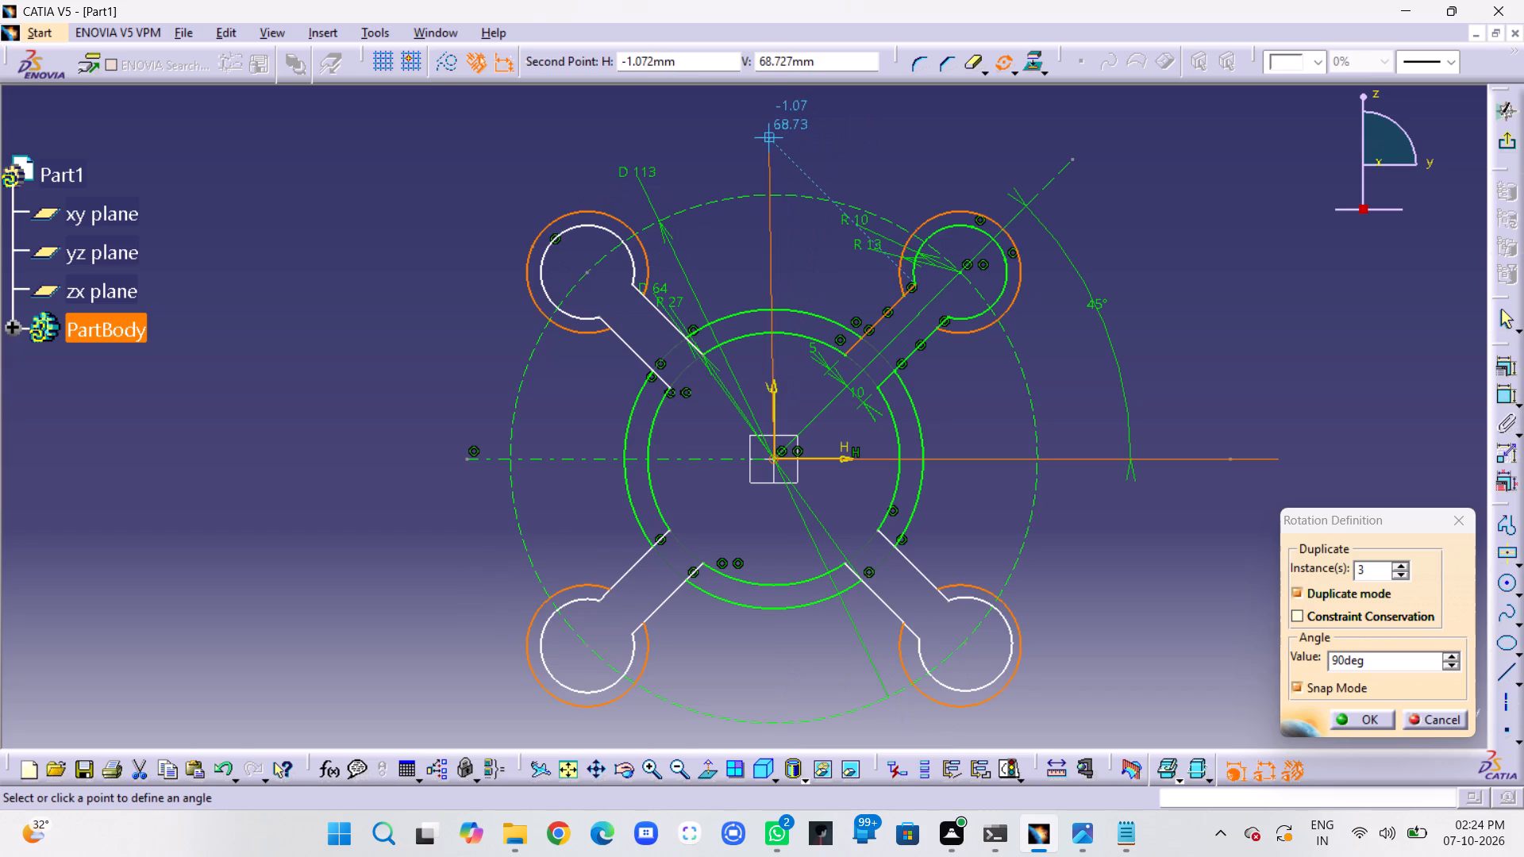
pyautogui.click(772, 133)
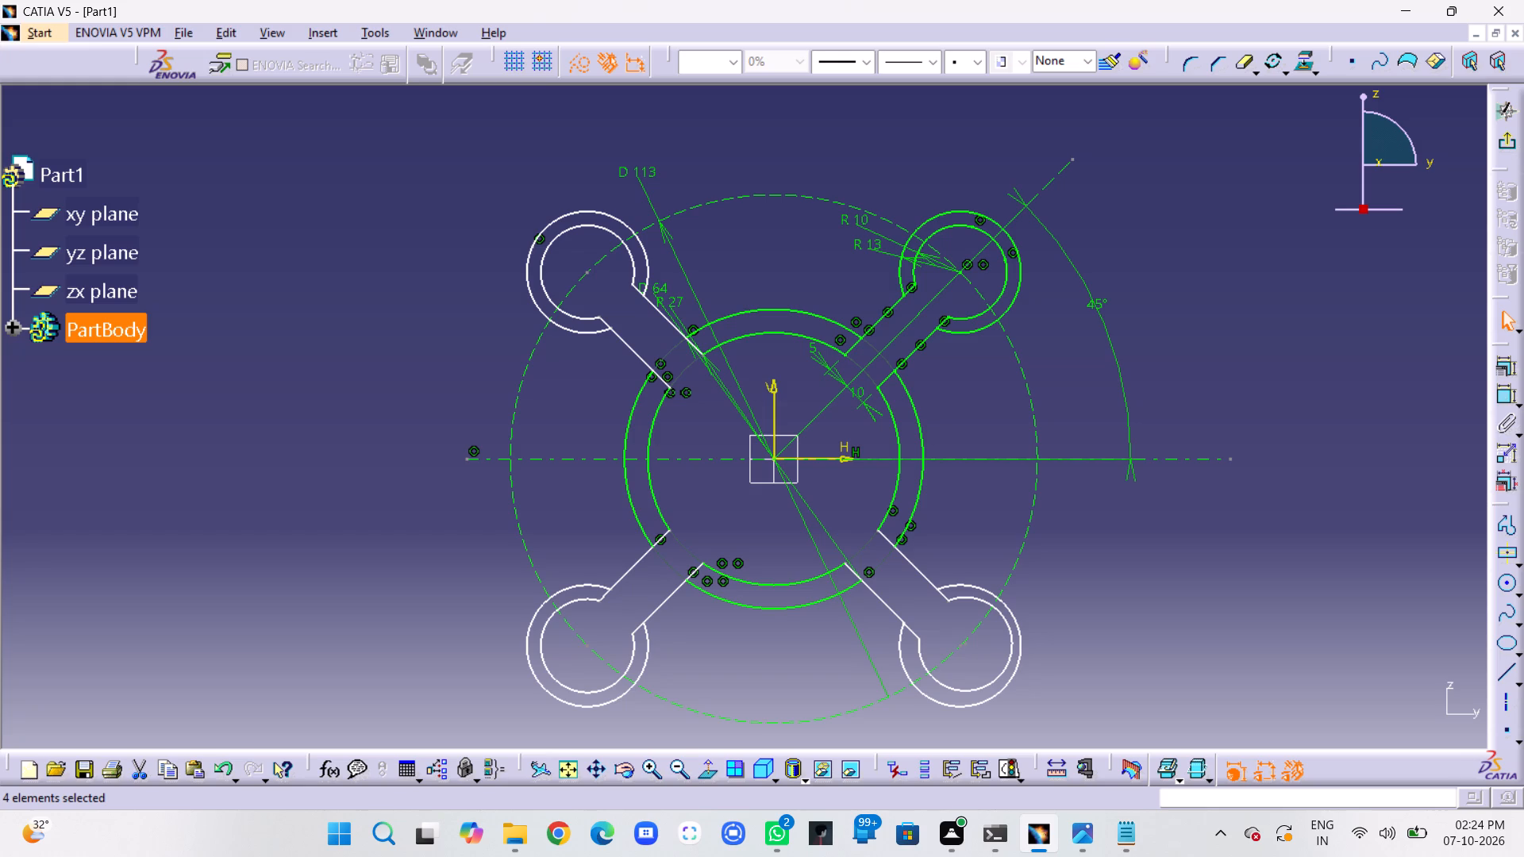
# Draw a circle with a radius of about 7.5 mm in the gap between the two upper arms, above the ring.
pyautogui.moveTo(727, 253); pyautogui.dragTo(791, 247, button='middle')
pyautogui.rightClick(791, 247)
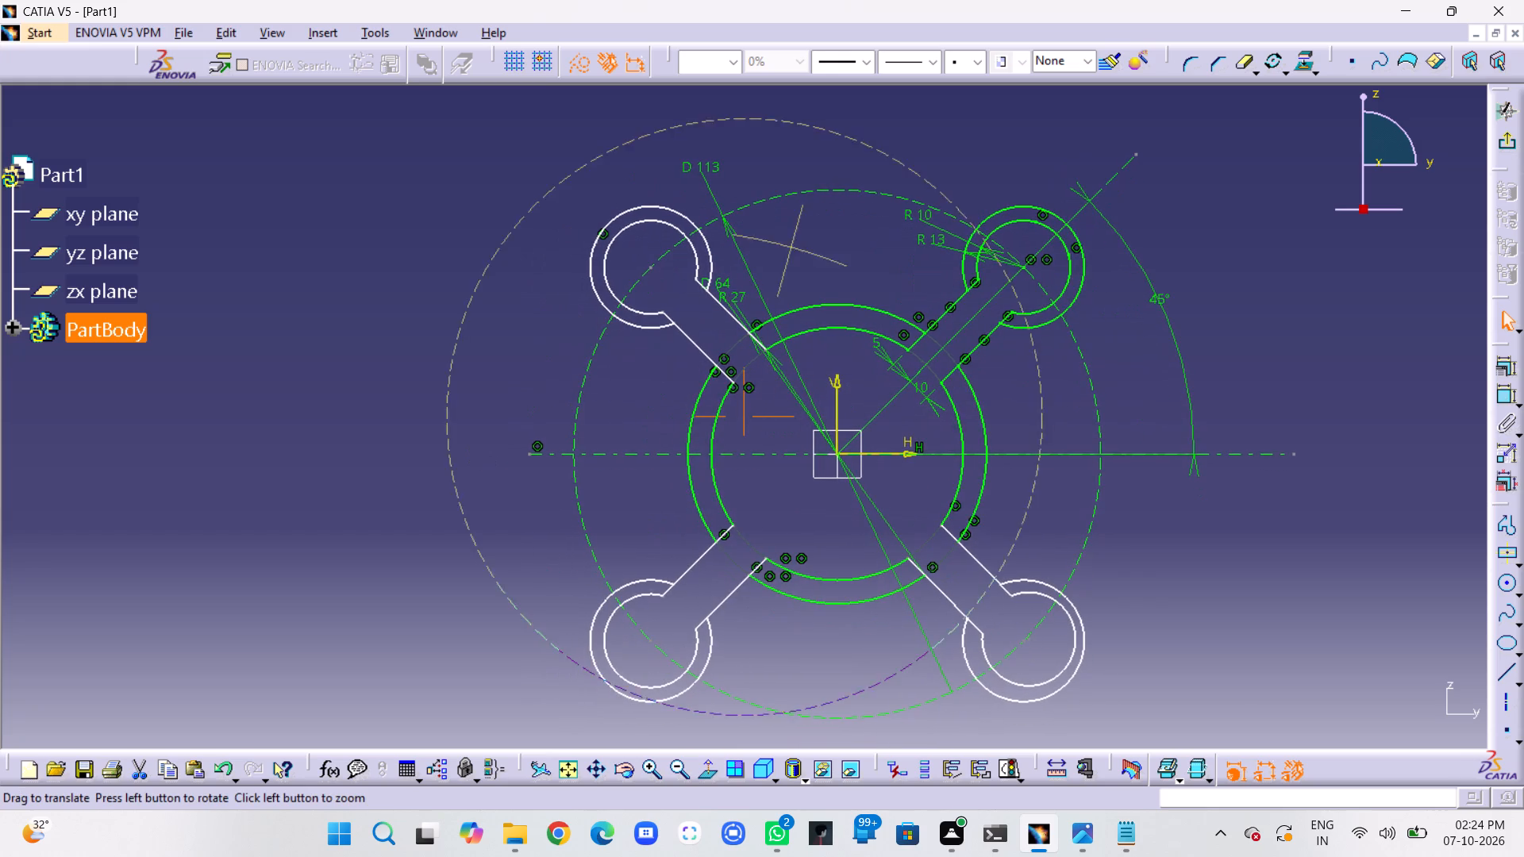
pyautogui.moveTo(791, 247); pyautogui.dragTo(810, 209, button='middle')
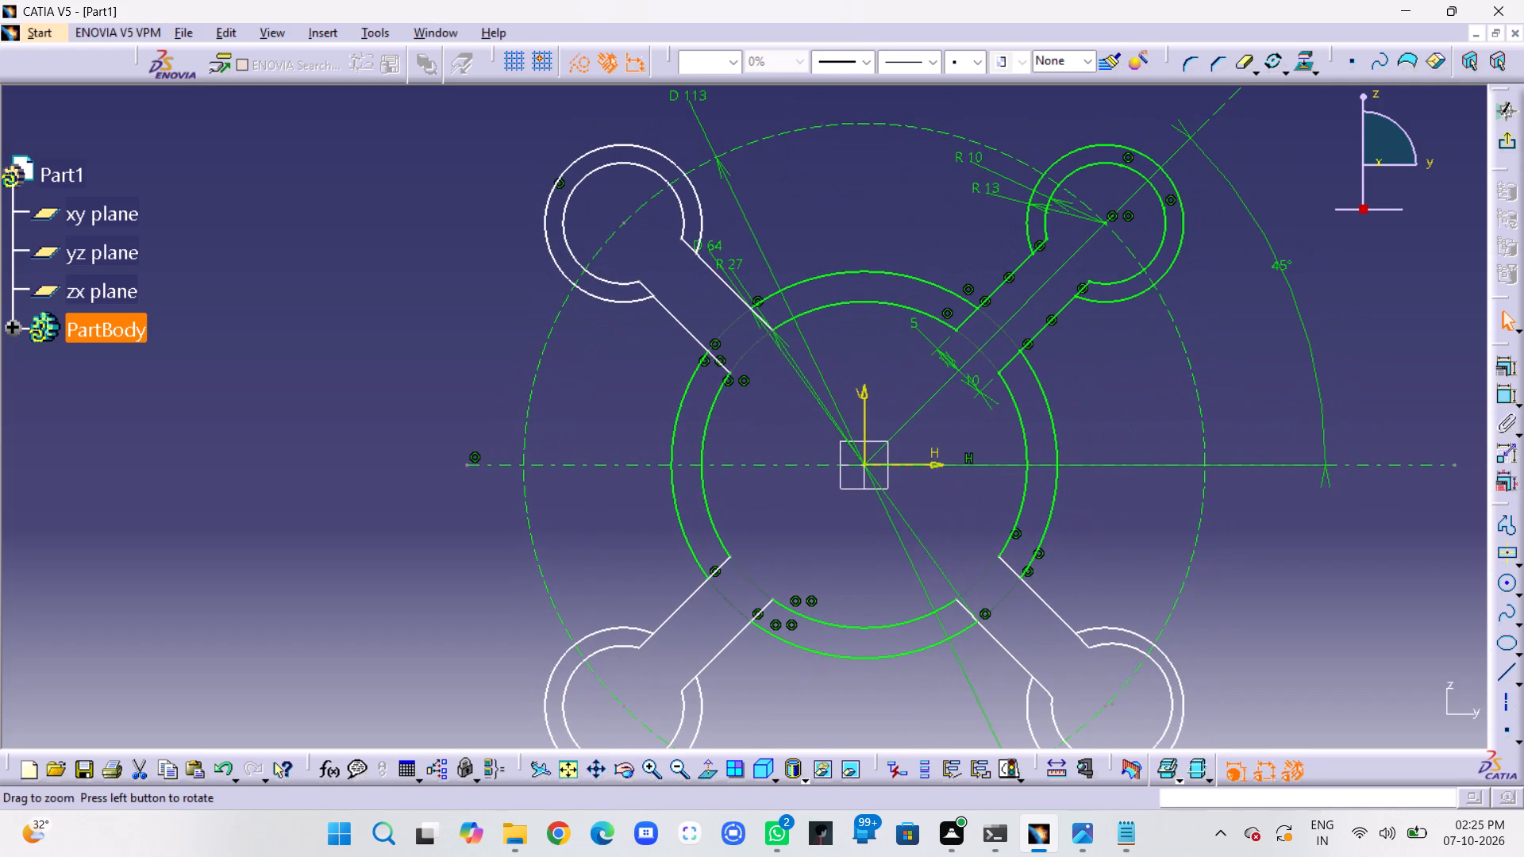
pyautogui.moveTo(1118, 584); pyautogui.dragTo(1040, 539, button='middle')
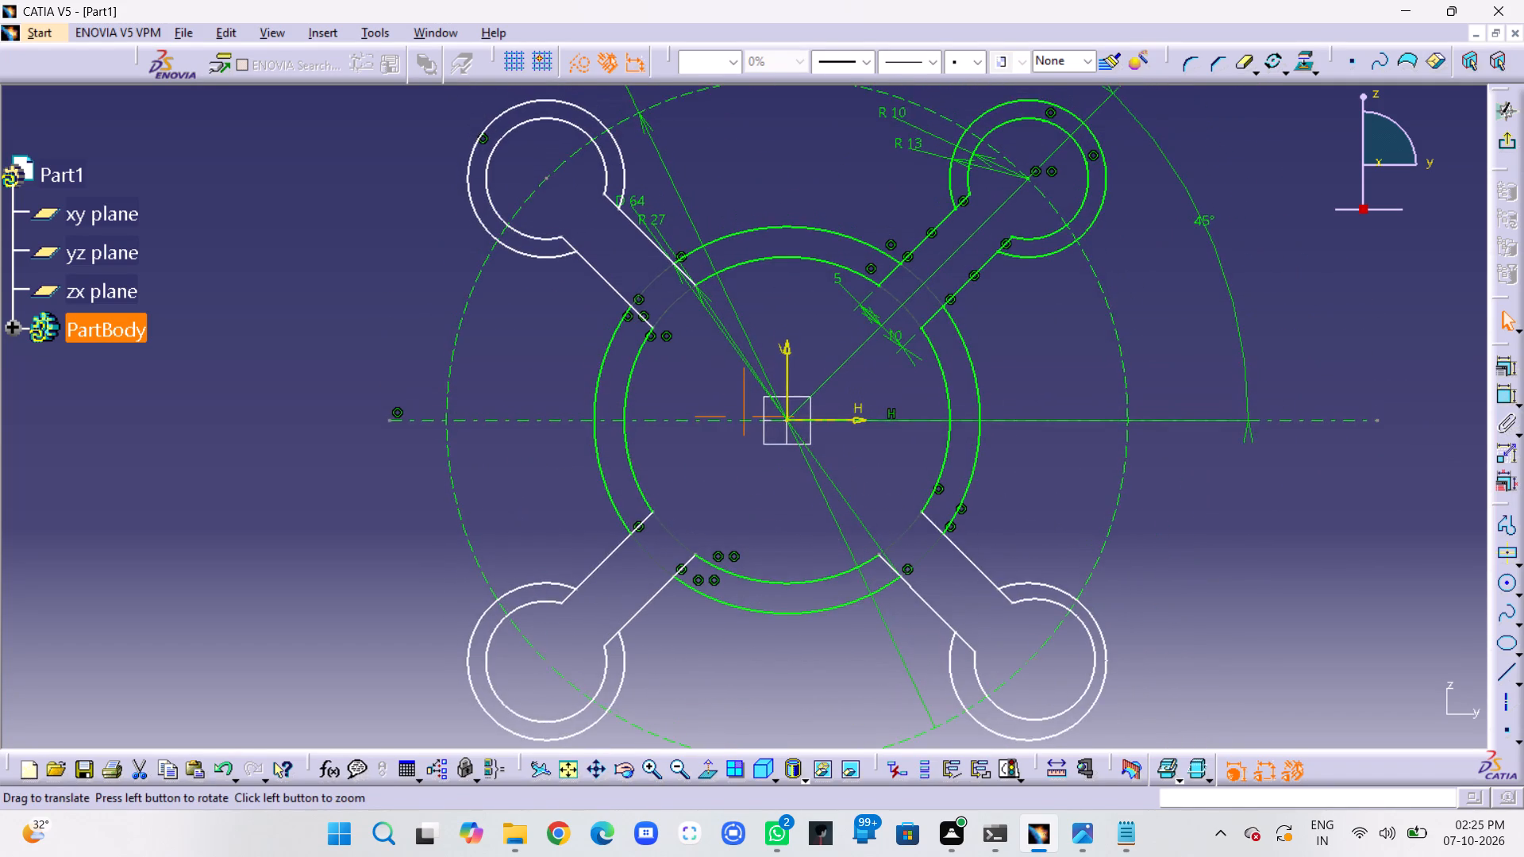
pyautogui.moveTo(1040, 539); pyautogui.dragTo(1045, 522, button='middle')
pyautogui.rightClick(1044, 526)
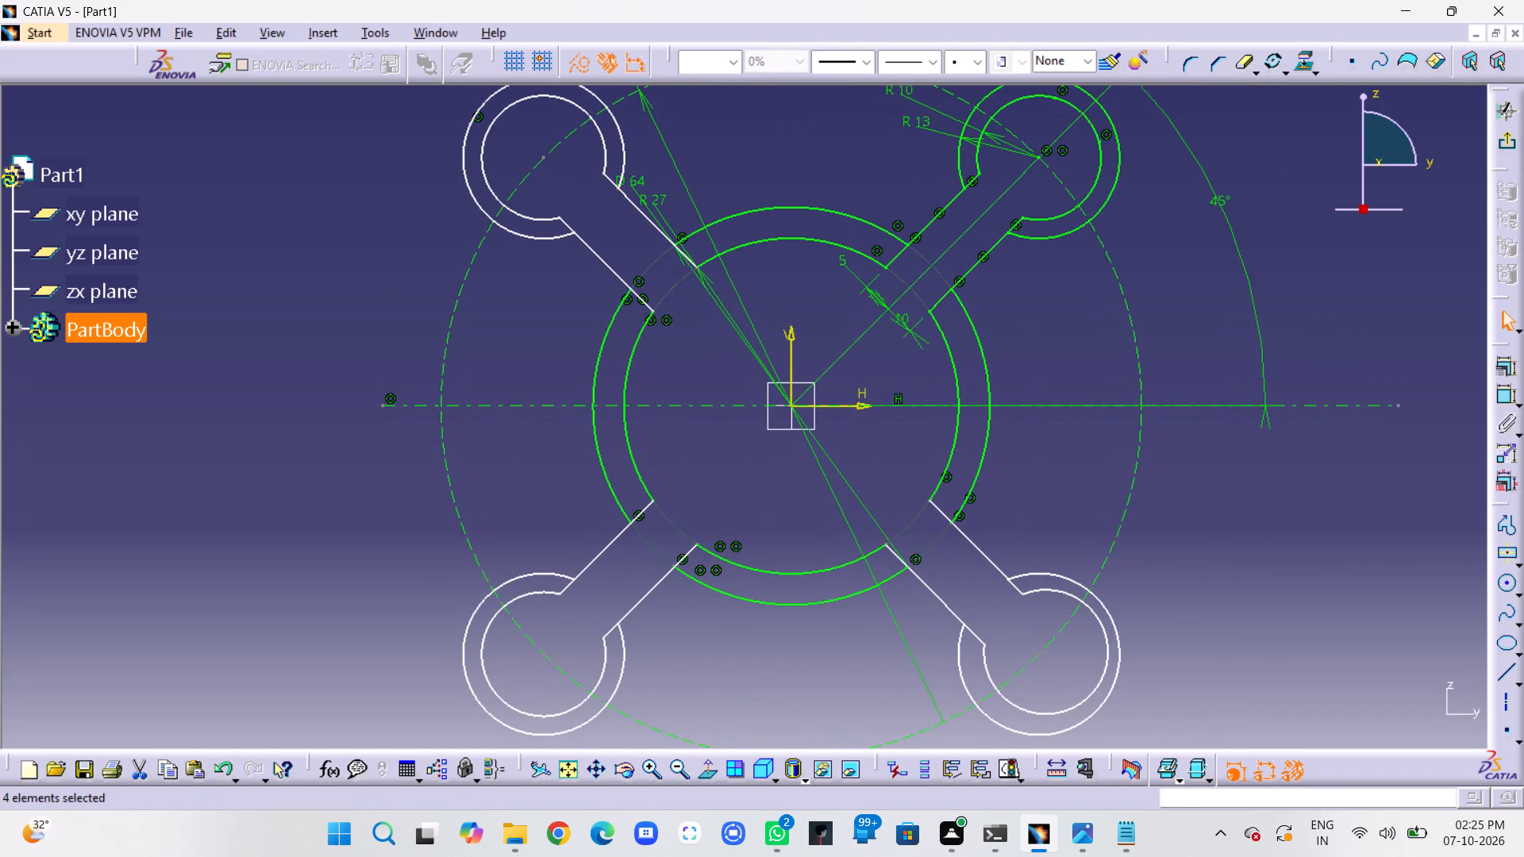
pyautogui.moveTo(1049, 507); pyautogui.dragTo(1051, 549, button='middle')
pyautogui.moveTo(1408, 495); pyautogui.dragTo(1411, 592, button='middle')
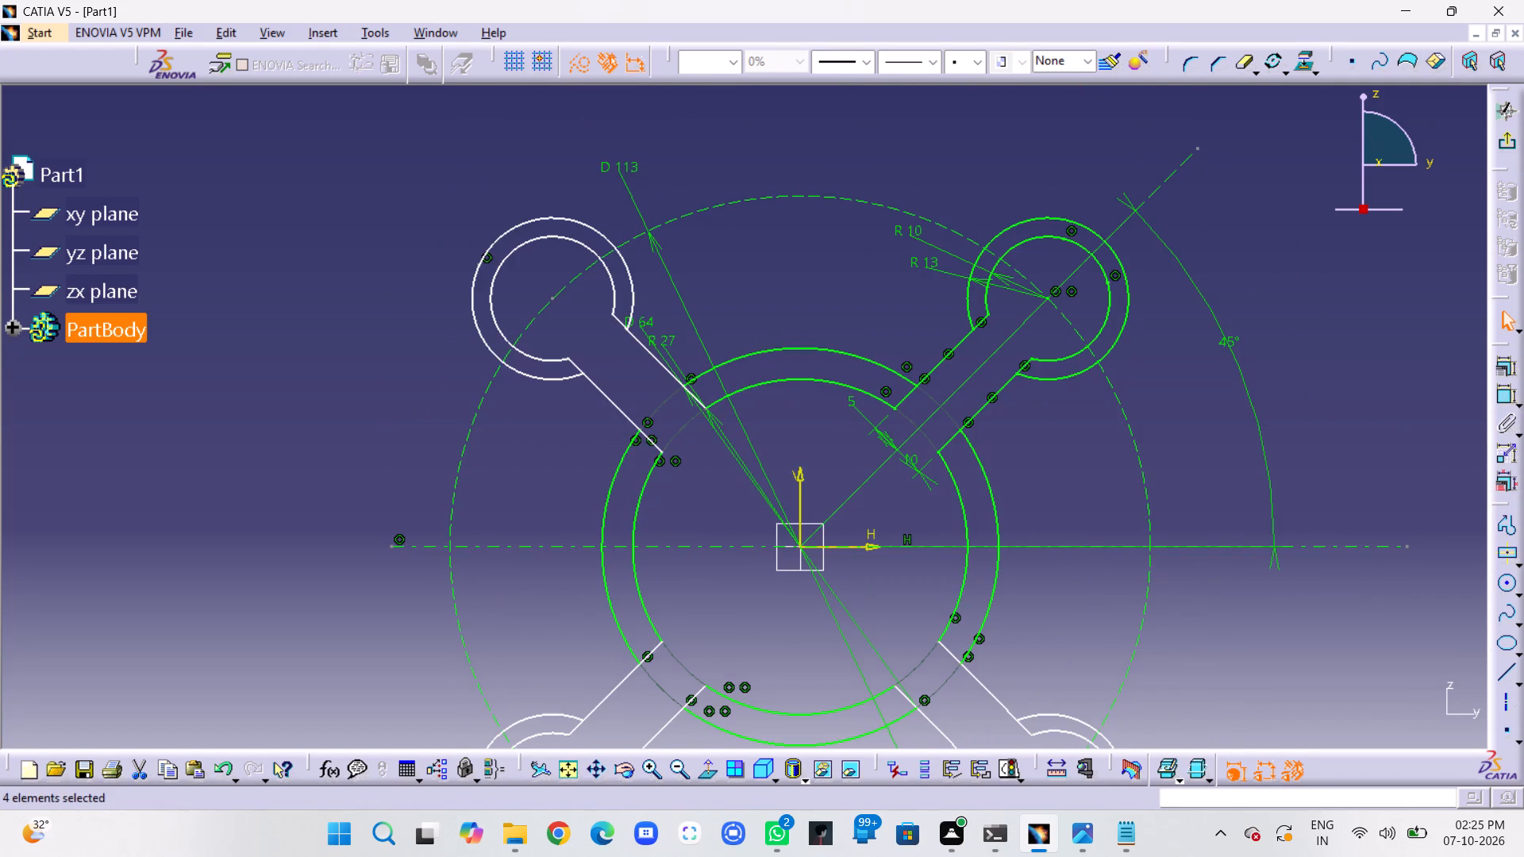
pyautogui.click(1505, 586)
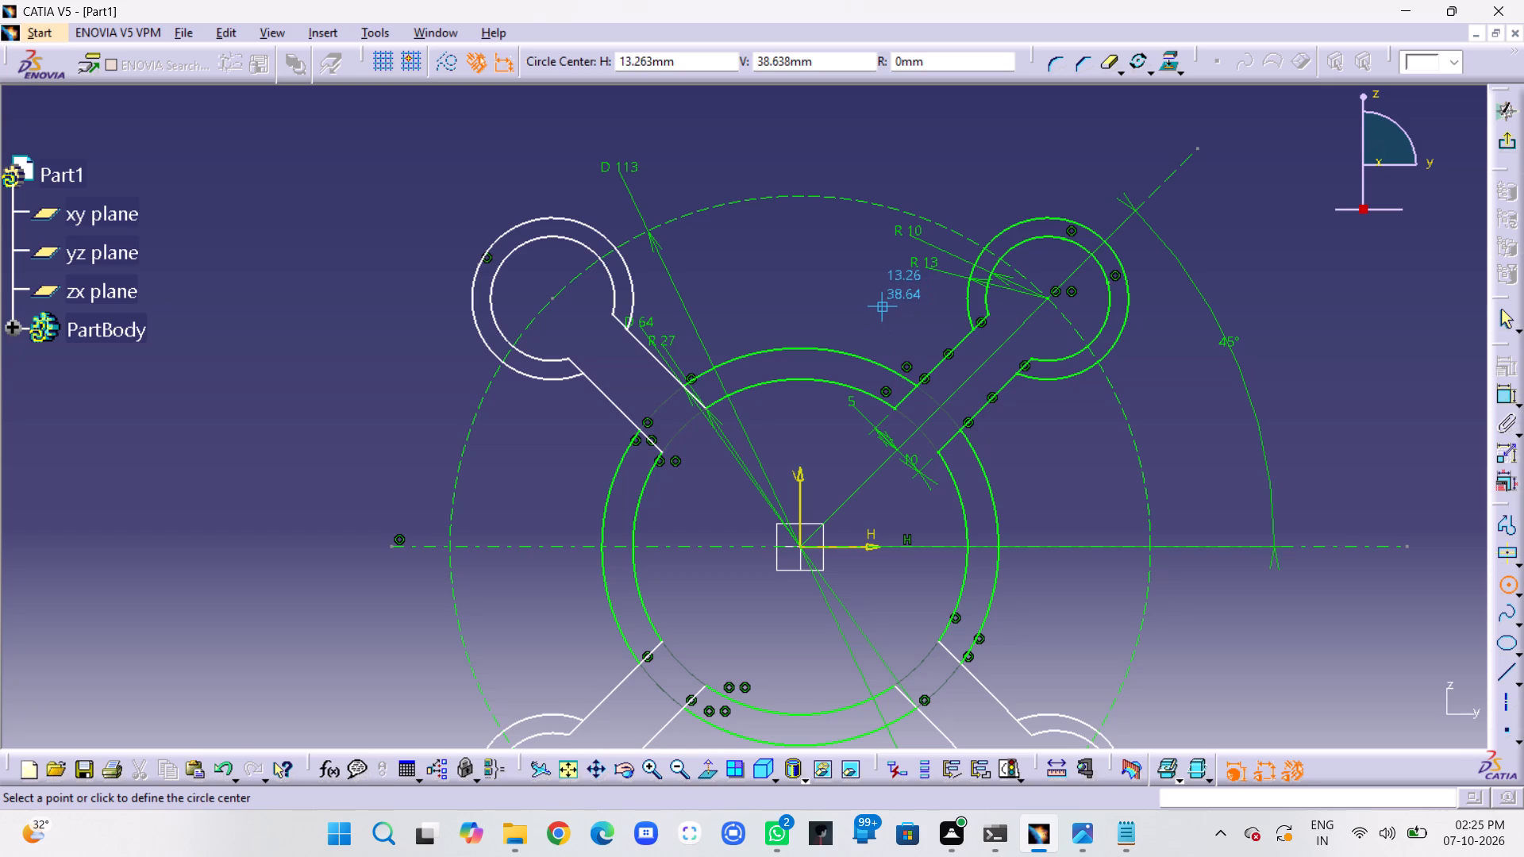
pyautogui.click(882, 306)
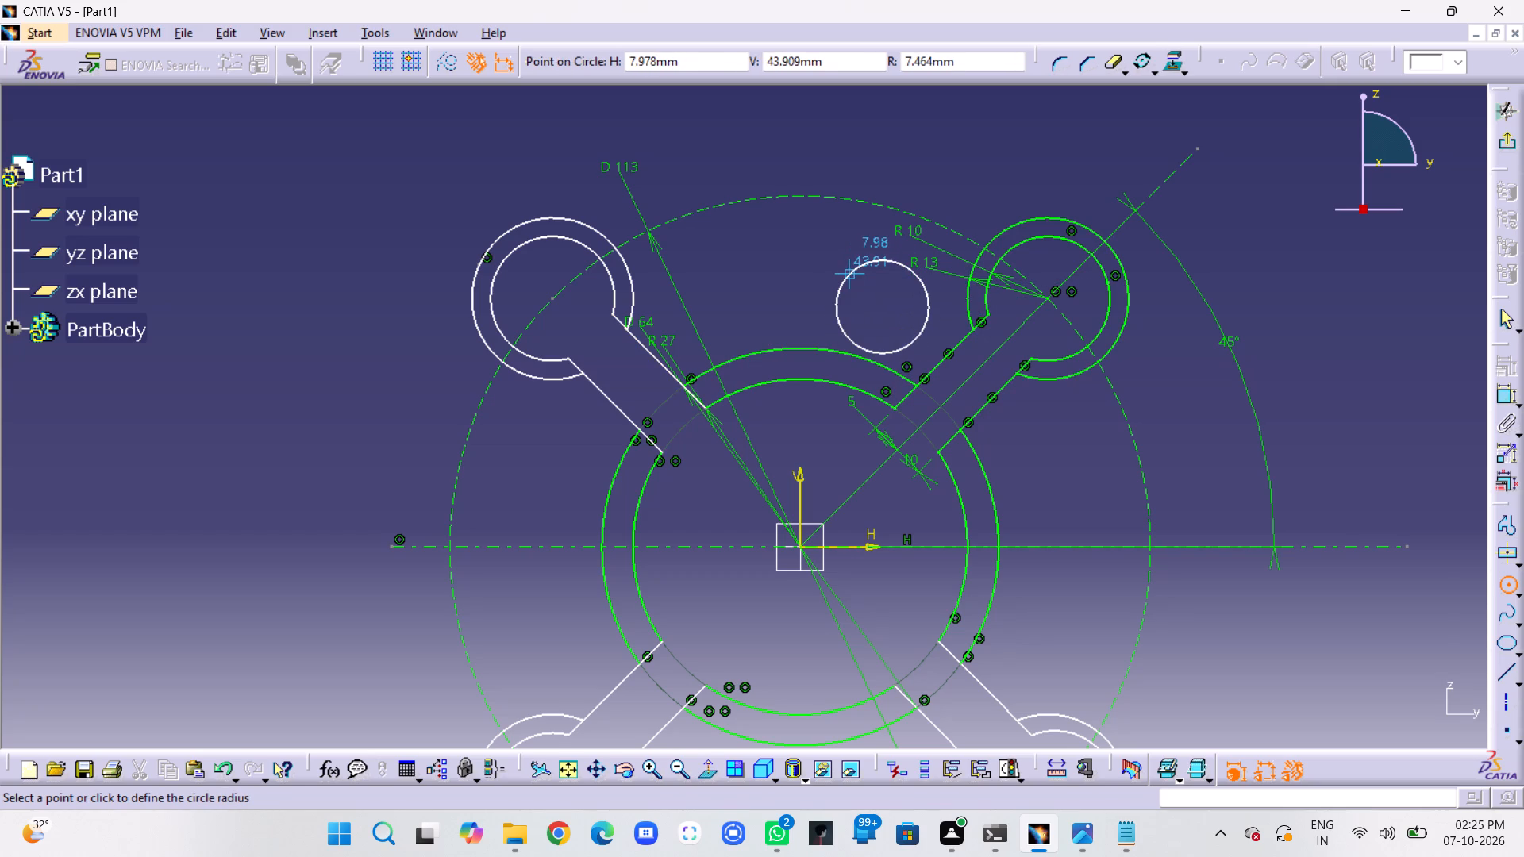
pyautogui.click(851, 275)
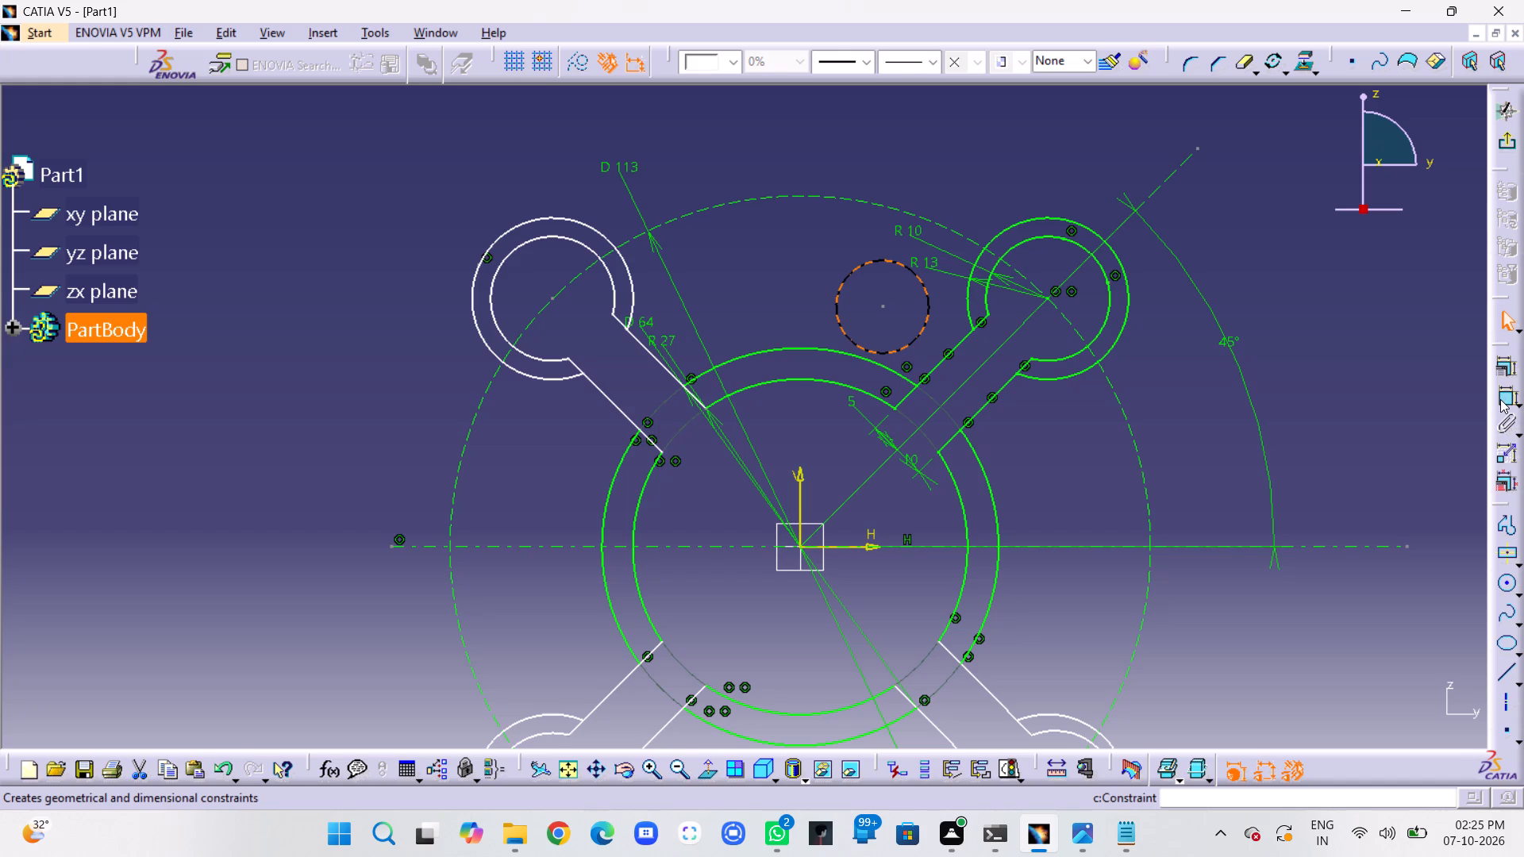
# Dimension the new circle between the upper arms and set its radius to 20 mm.
pyautogui.click(1500, 399)
pyautogui.click(979, 142)
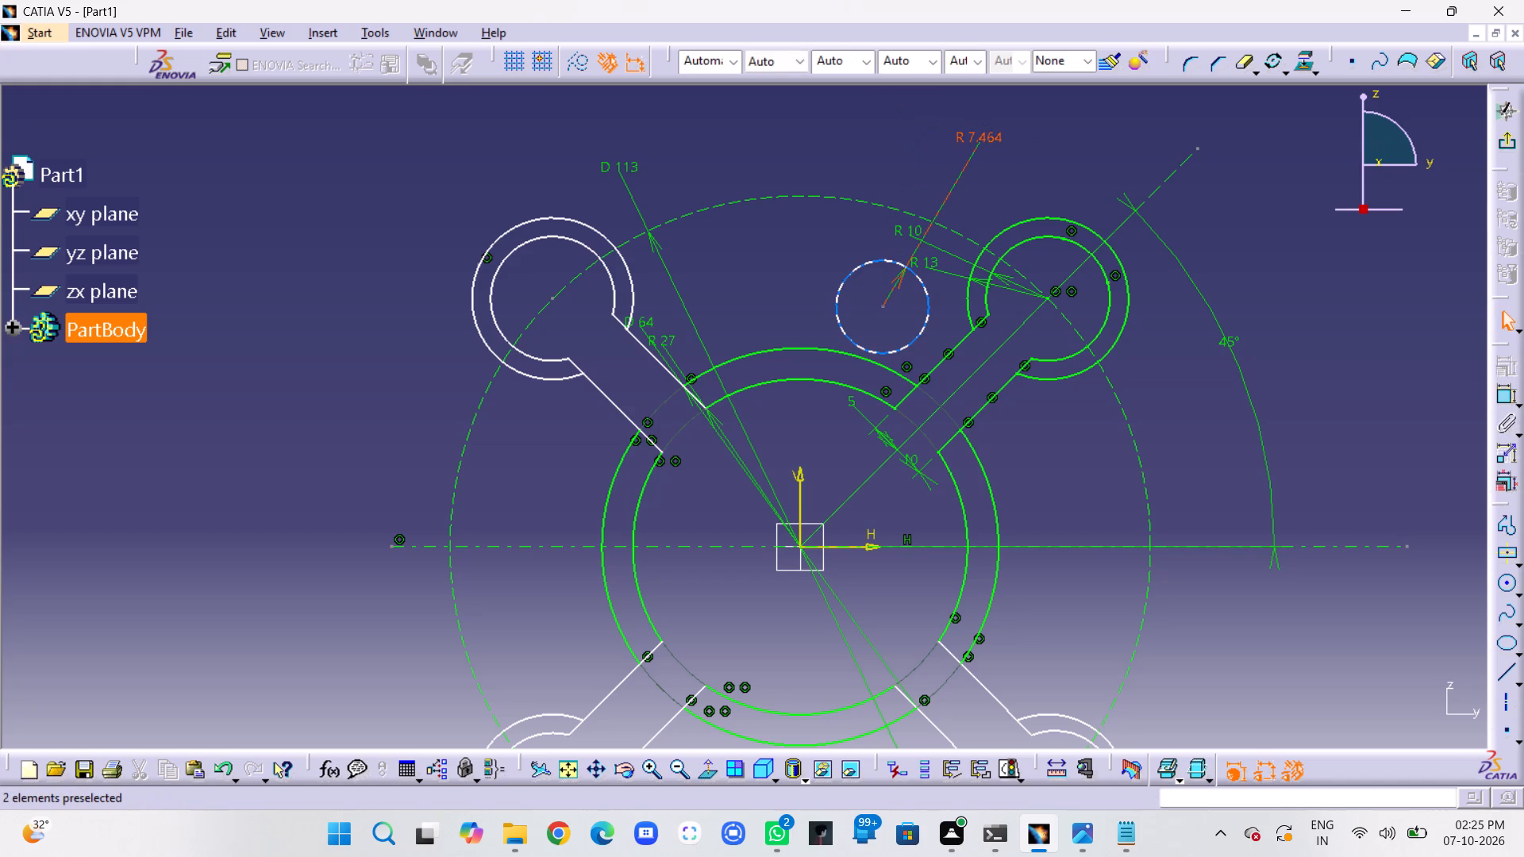
pyautogui.doubleClick(994, 138)
pyautogui.write('20')
pyautogui.press('Return')
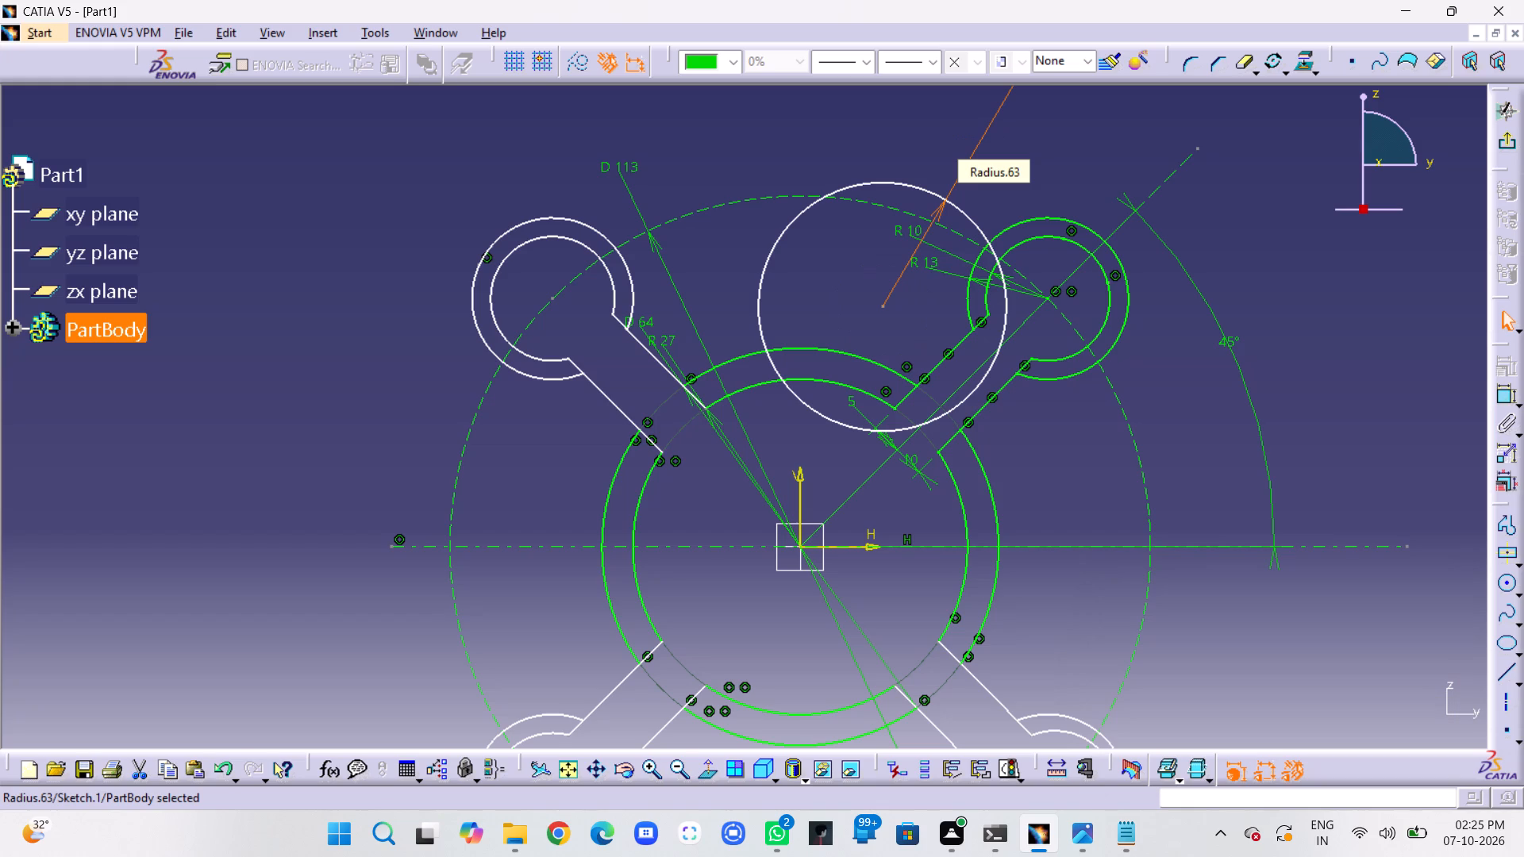
pyautogui.click(1059, 156)
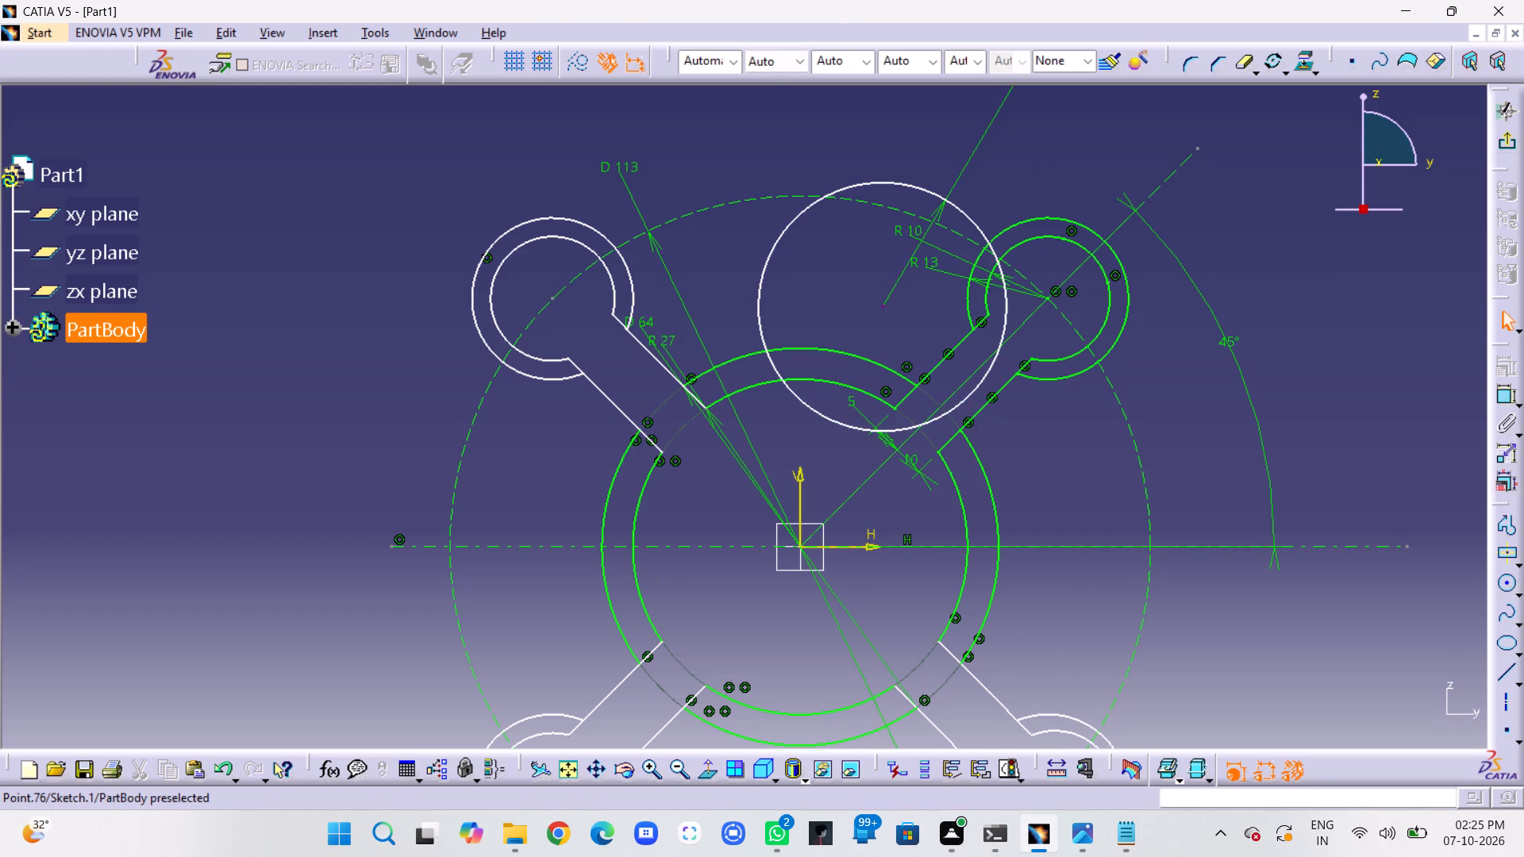
# Move the R 20 circle up by its centre so it sits just above the D 64 arc, beside the 45° arm's end.
pyautogui.moveTo(883, 305); pyautogui.dragTo(851, 213)
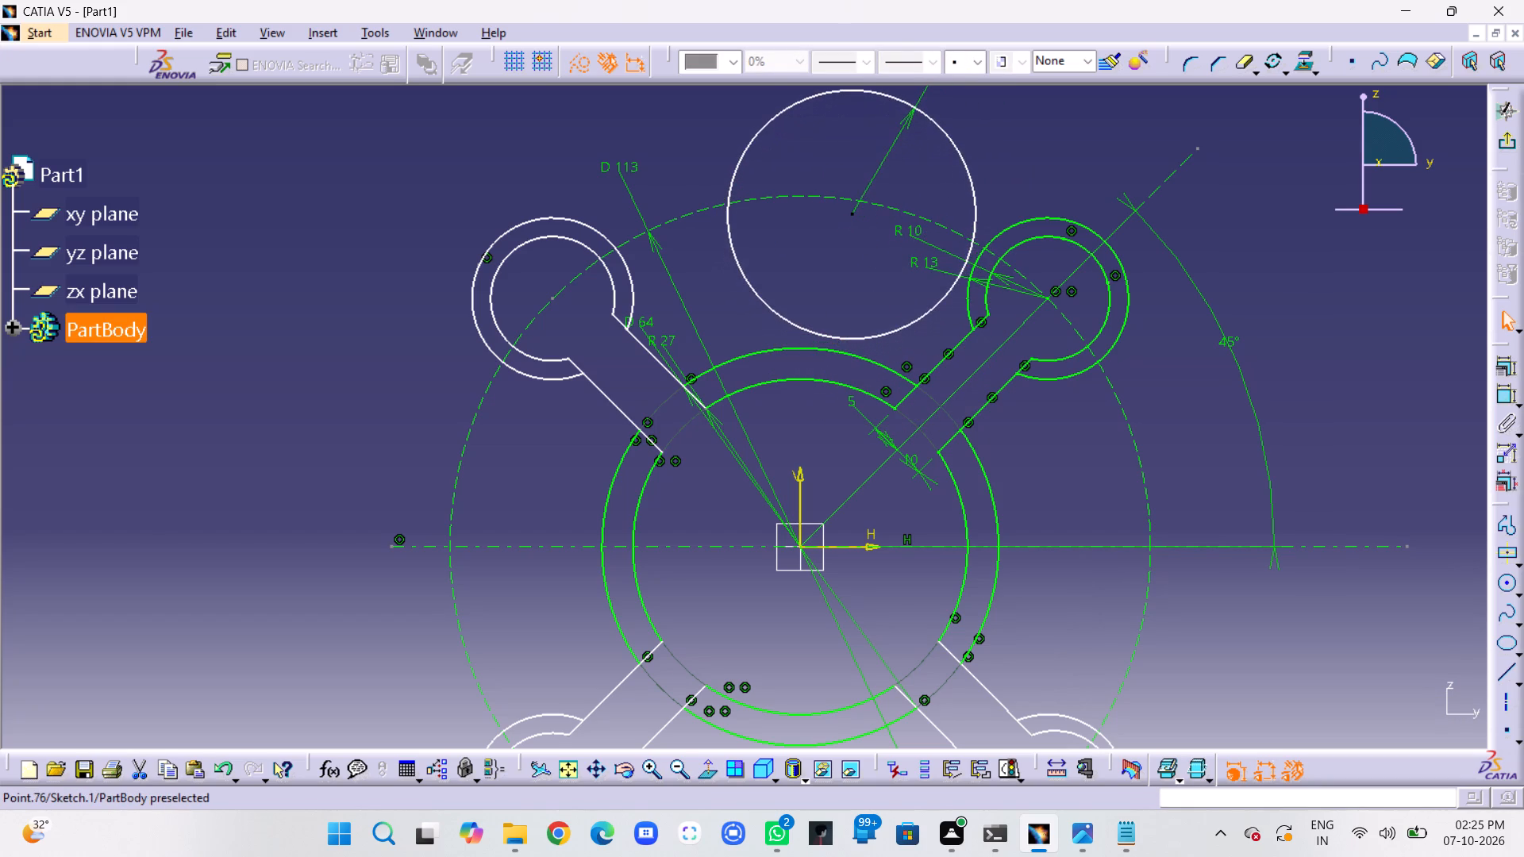
pyautogui.moveTo(851, 213); pyautogui.dragTo(852, 225)
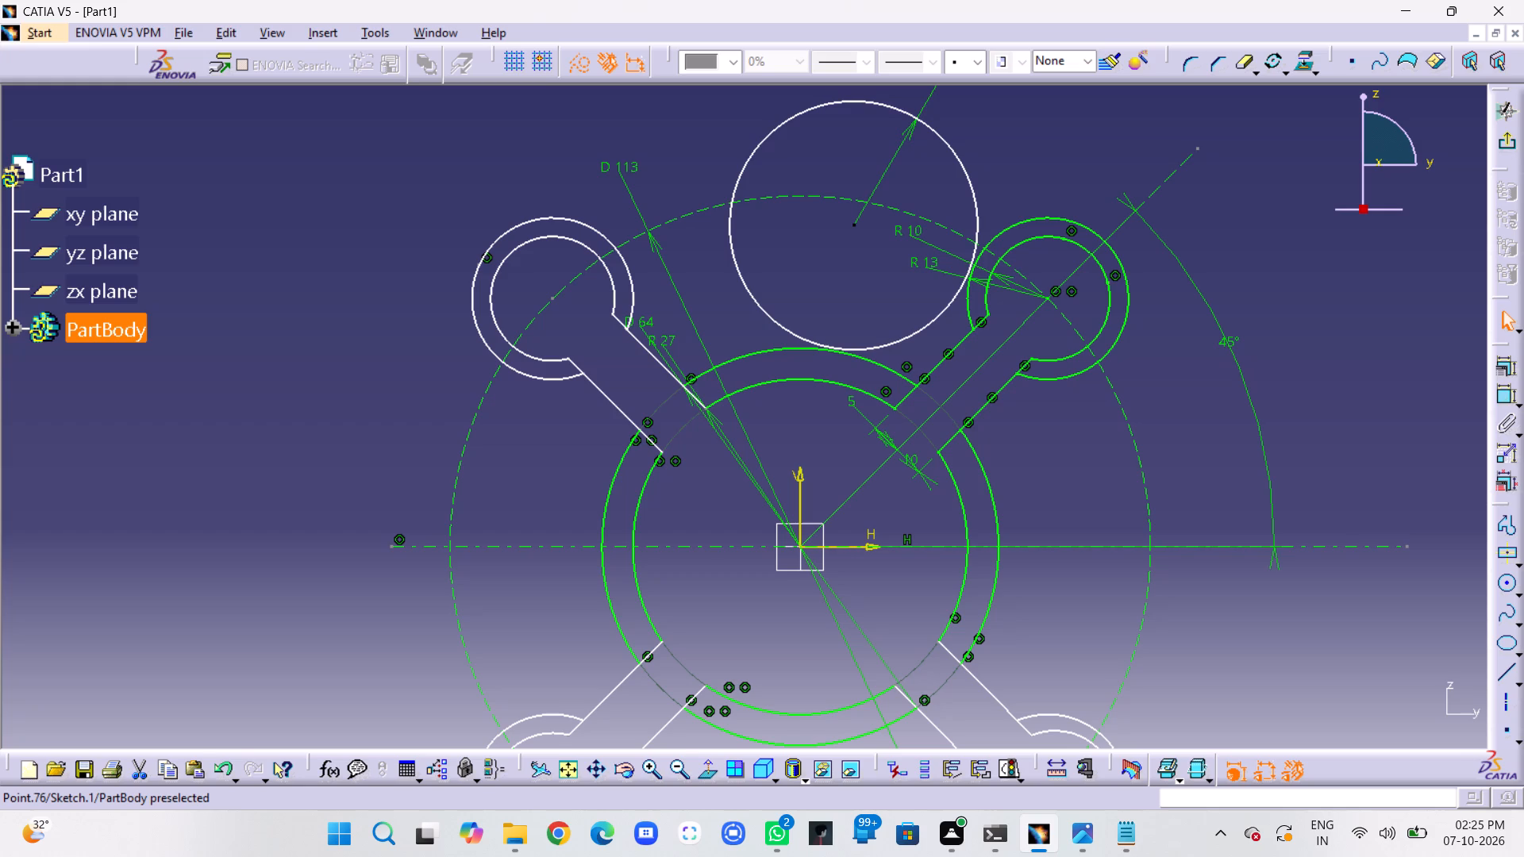
pyautogui.moveTo(852, 225); pyautogui.dragTo(851, 224)
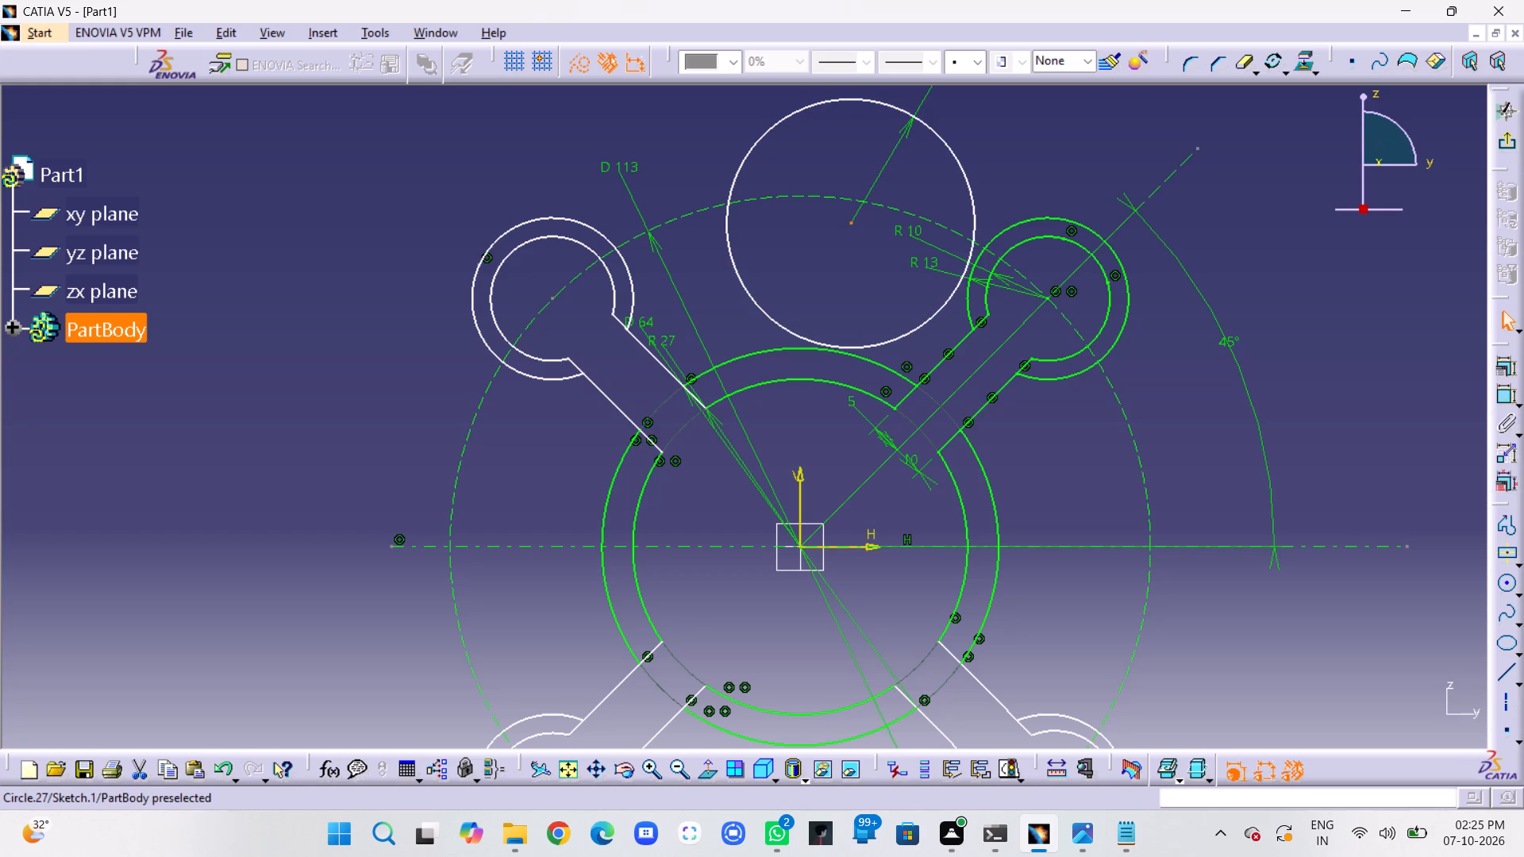
# Add a tangency constraint between the R 20 circle and the upper D 64 ring arc.
pyautogui.click(893, 340)
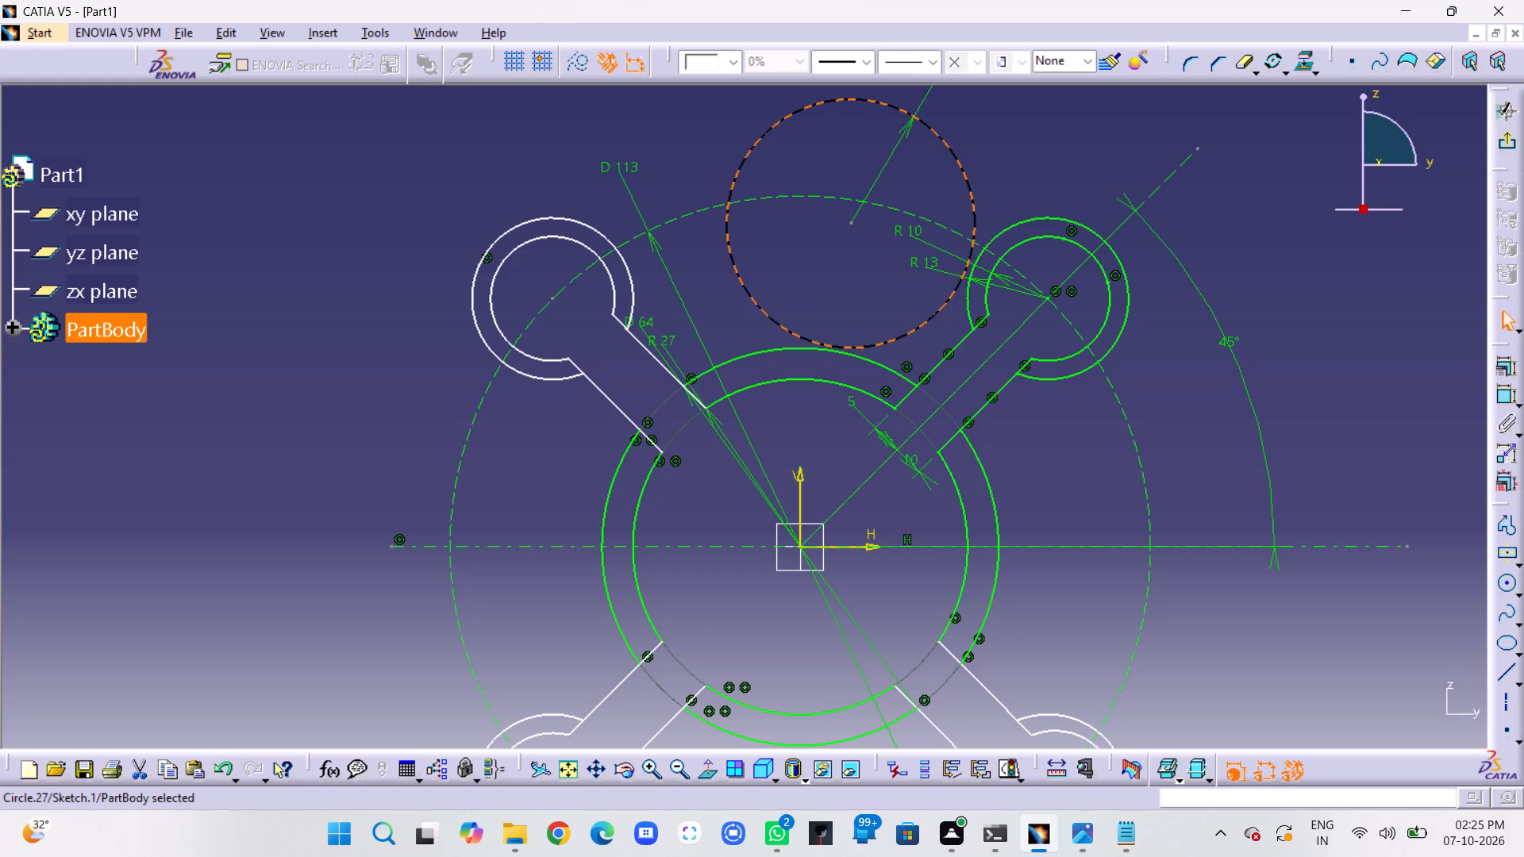
pyautogui.keyDown('ctrl'); pyautogui.click(863, 360); pyautogui.keyUp('ctrl')
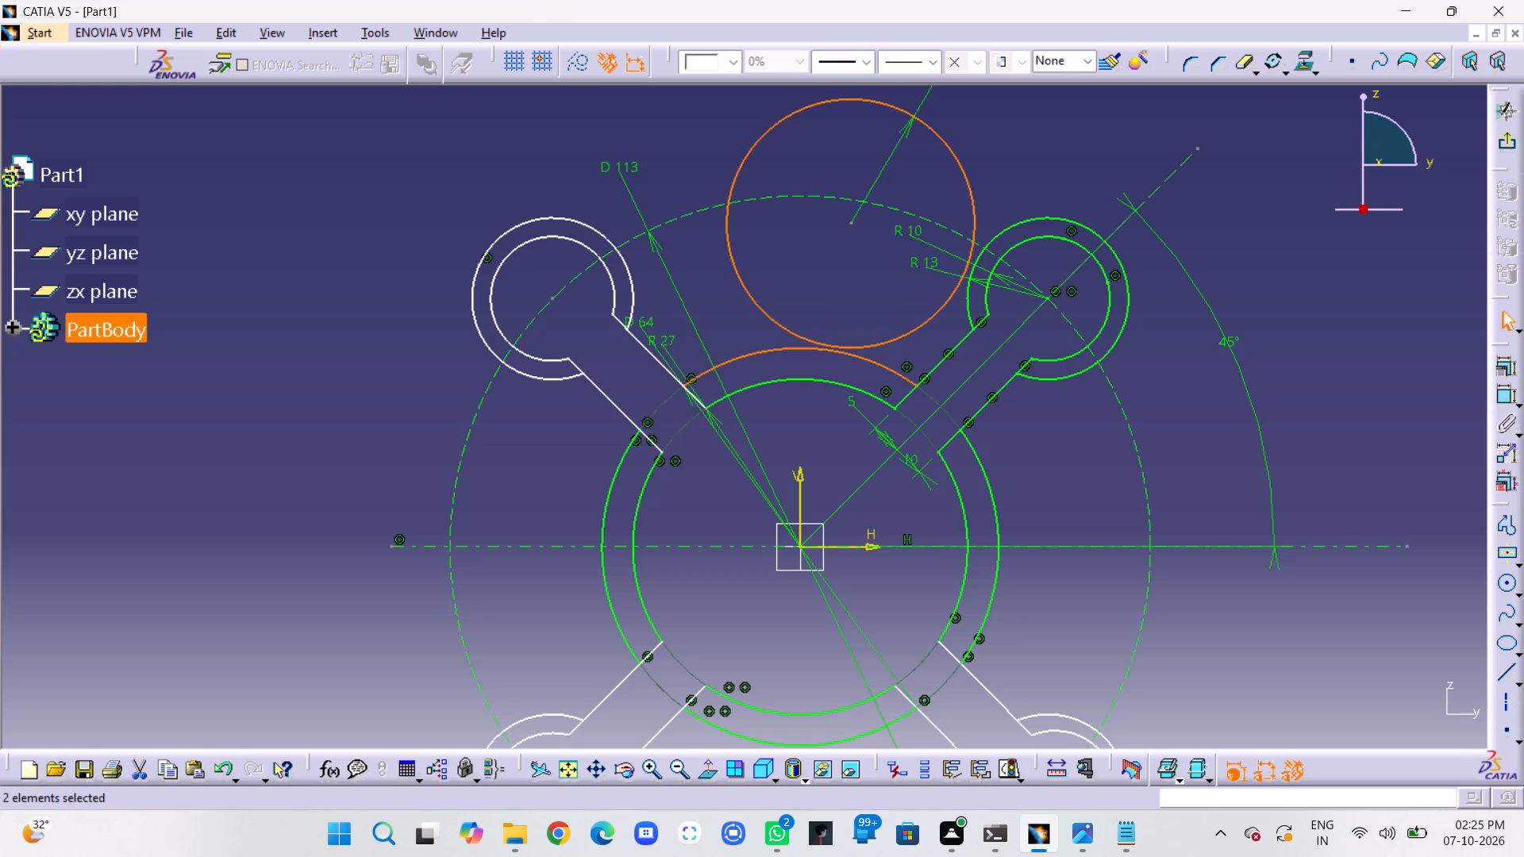
pyautogui.click(1513, 367)
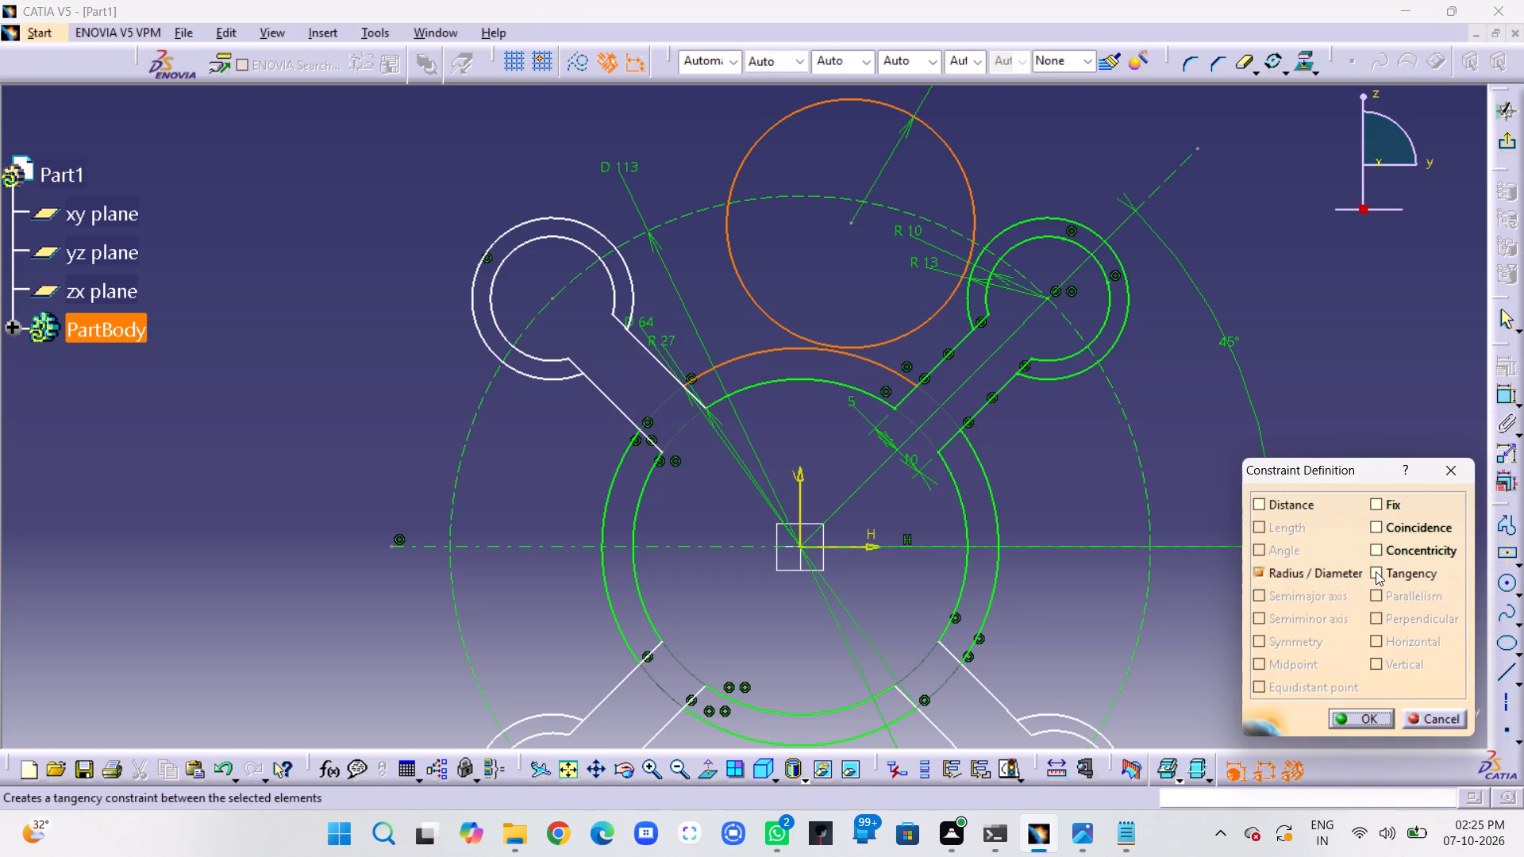
pyautogui.click(1376, 571)
pyautogui.click(1373, 713)
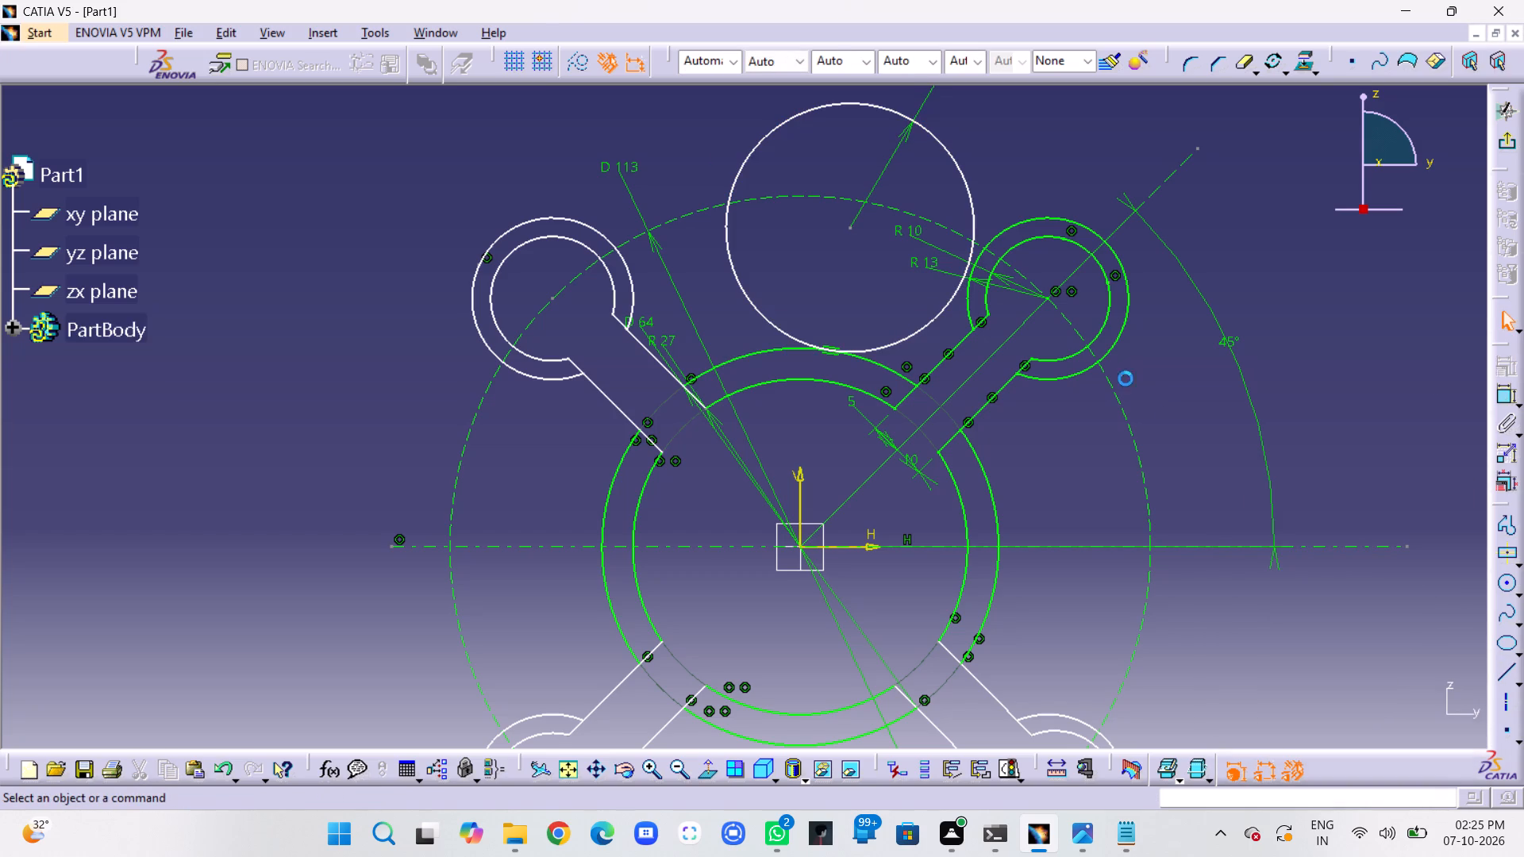
# Add a tangency constraint between the R 20 circle and the R 13 end arc of the 45° arm.
pyautogui.click(972, 228)
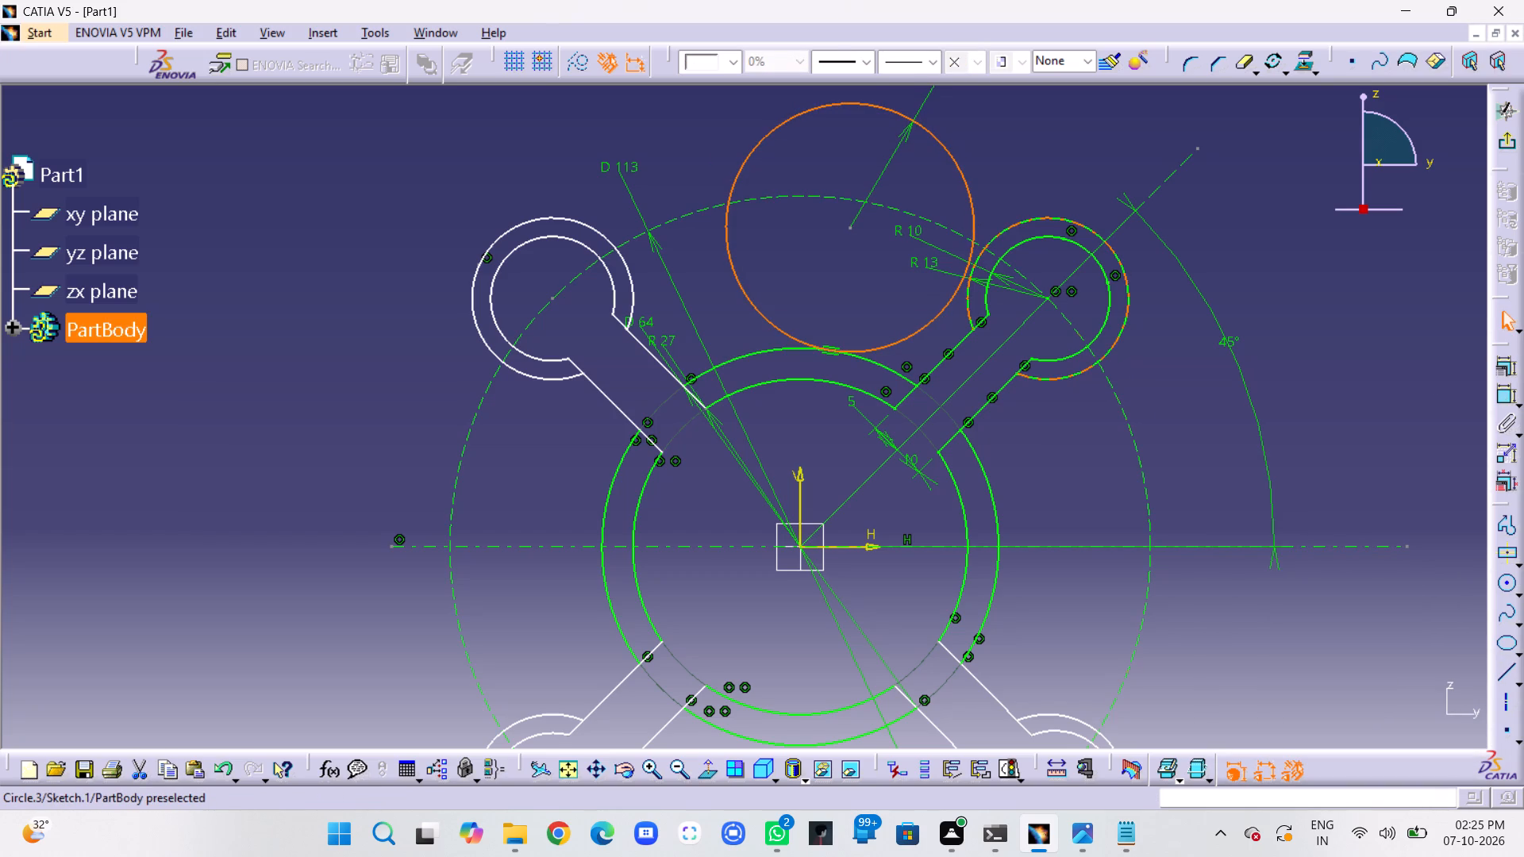
pyautogui.keyDown('ctrl'); pyautogui.click(977, 256); pyautogui.keyUp('ctrl')
pyautogui.click(1511, 371)
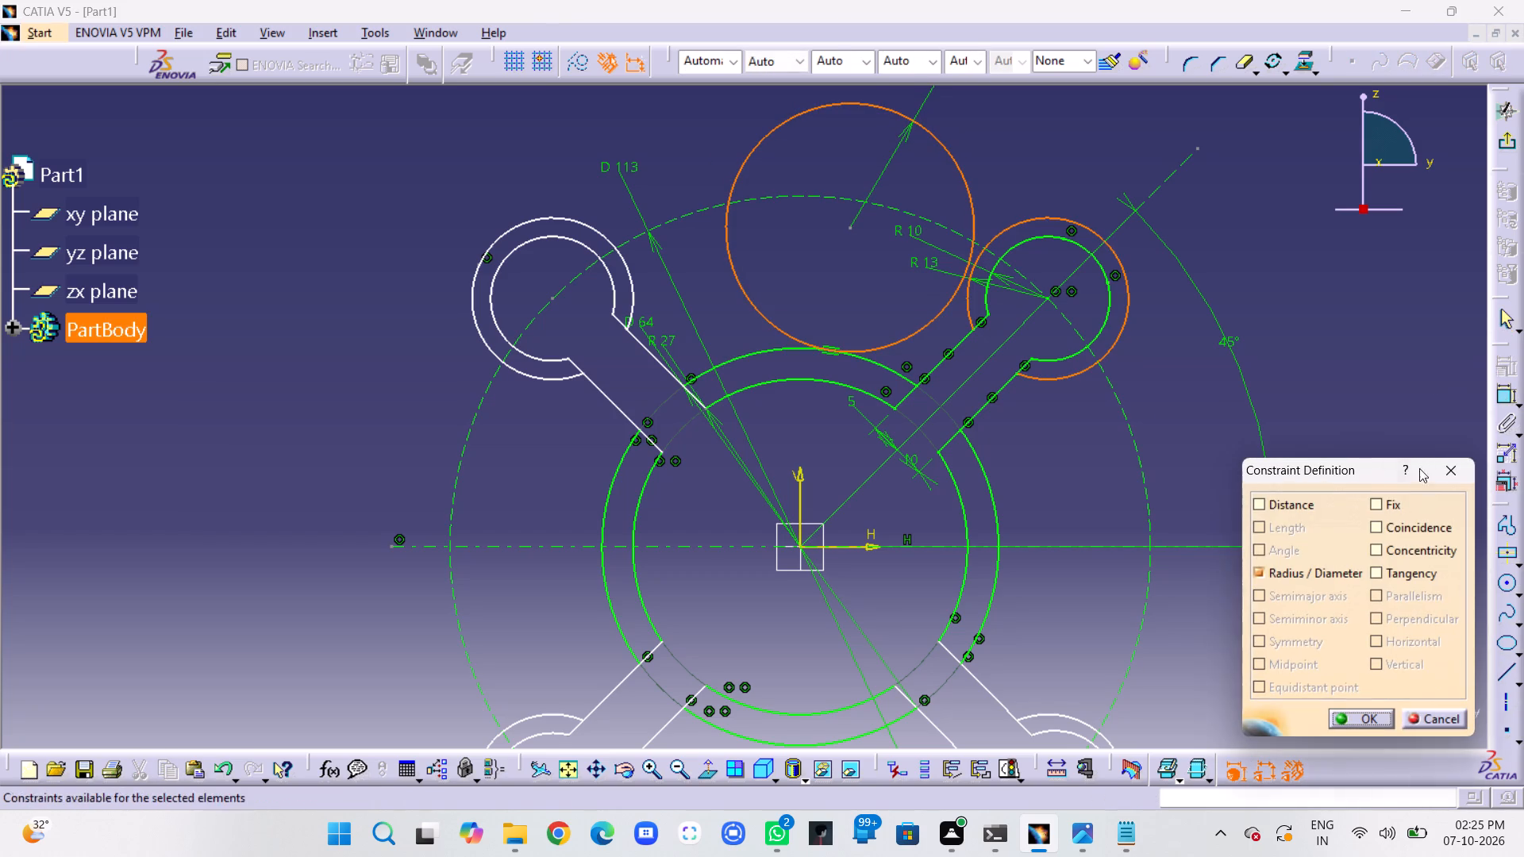
pyautogui.click(1411, 575)
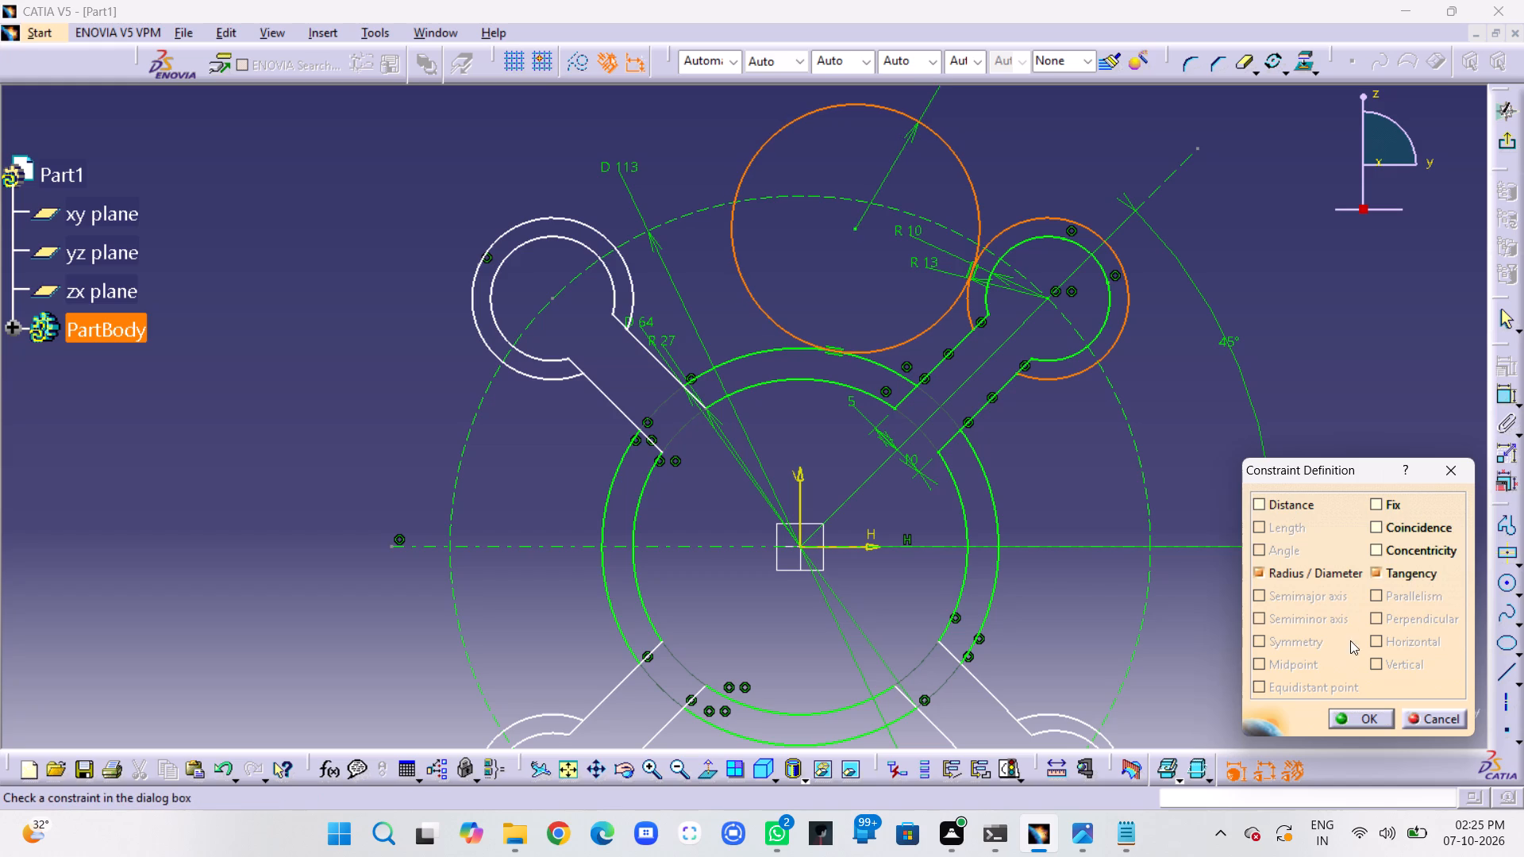
pyautogui.click(1368, 723)
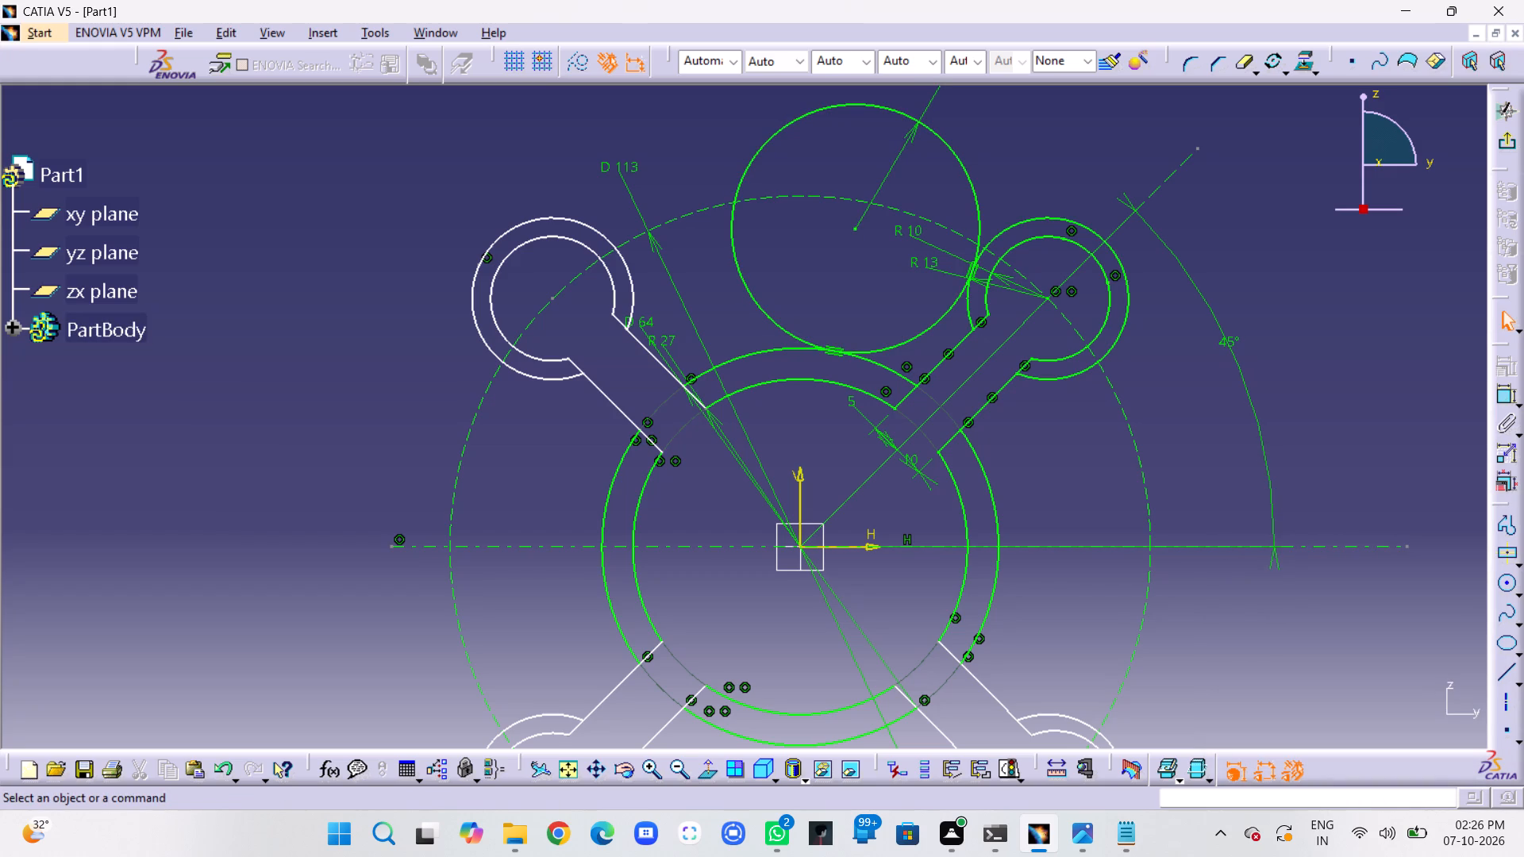
# Quick Trim the upper and far portions of the R 20 circle, keeping the blend arc between the D 64 ring and the R 13 arc.
pyautogui.click(1243, 62)
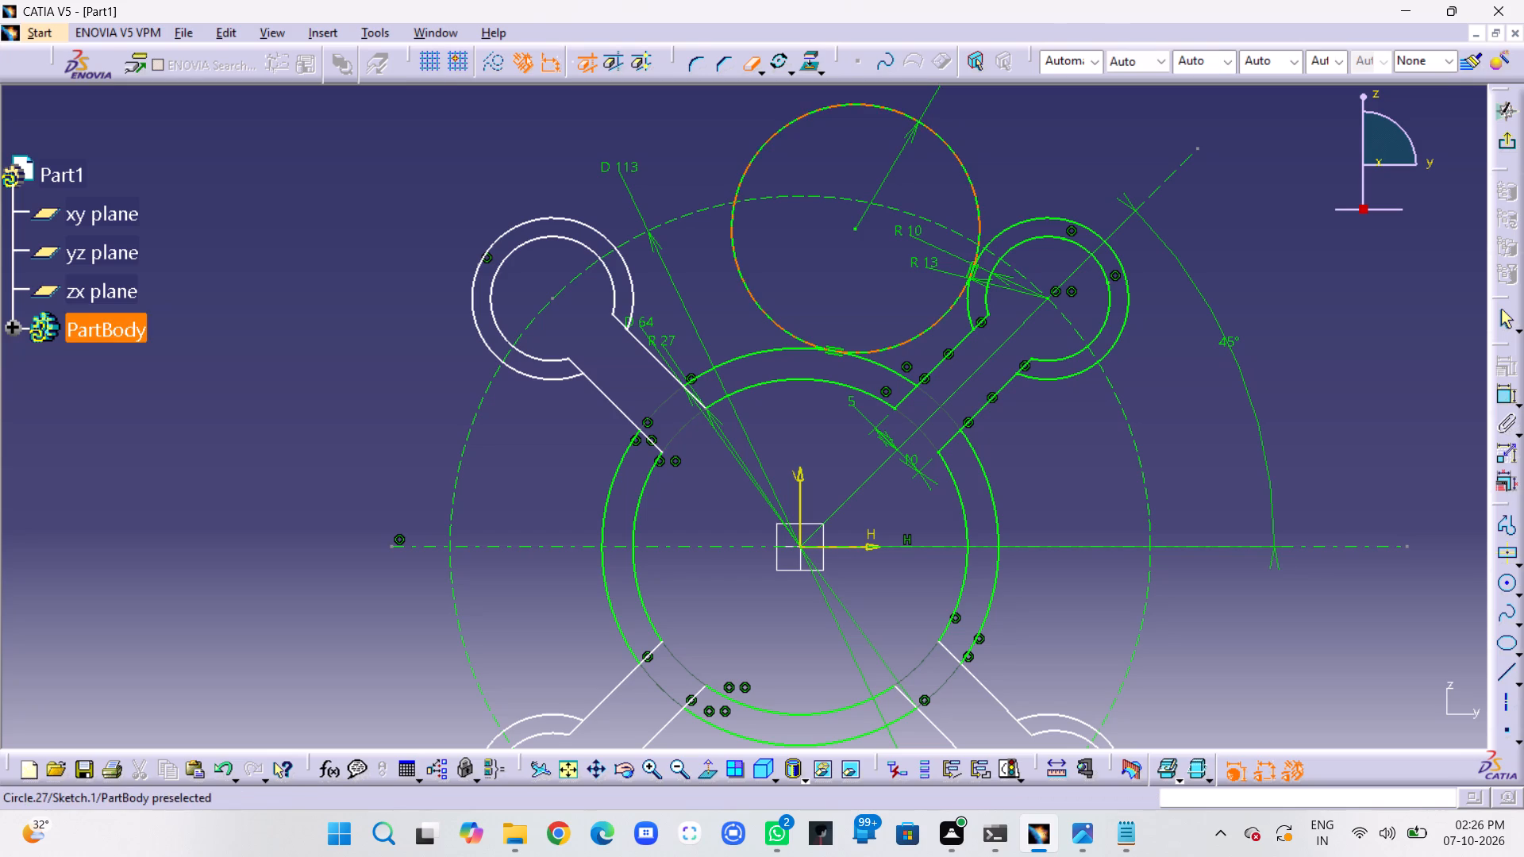
pyautogui.click(815, 106)
pyautogui.click(1243, 64)
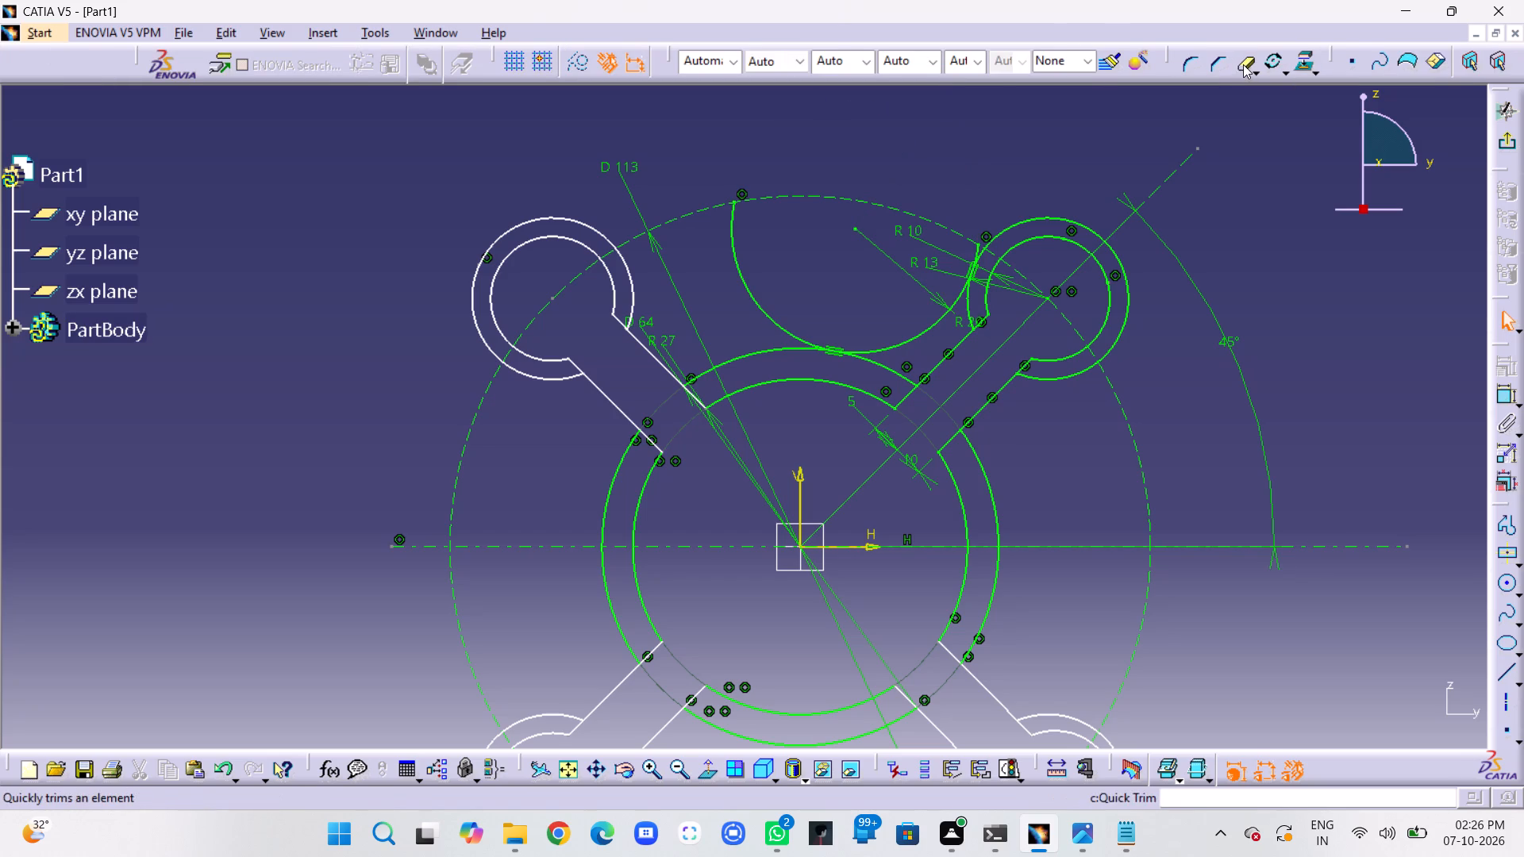
pyautogui.click(756, 301)
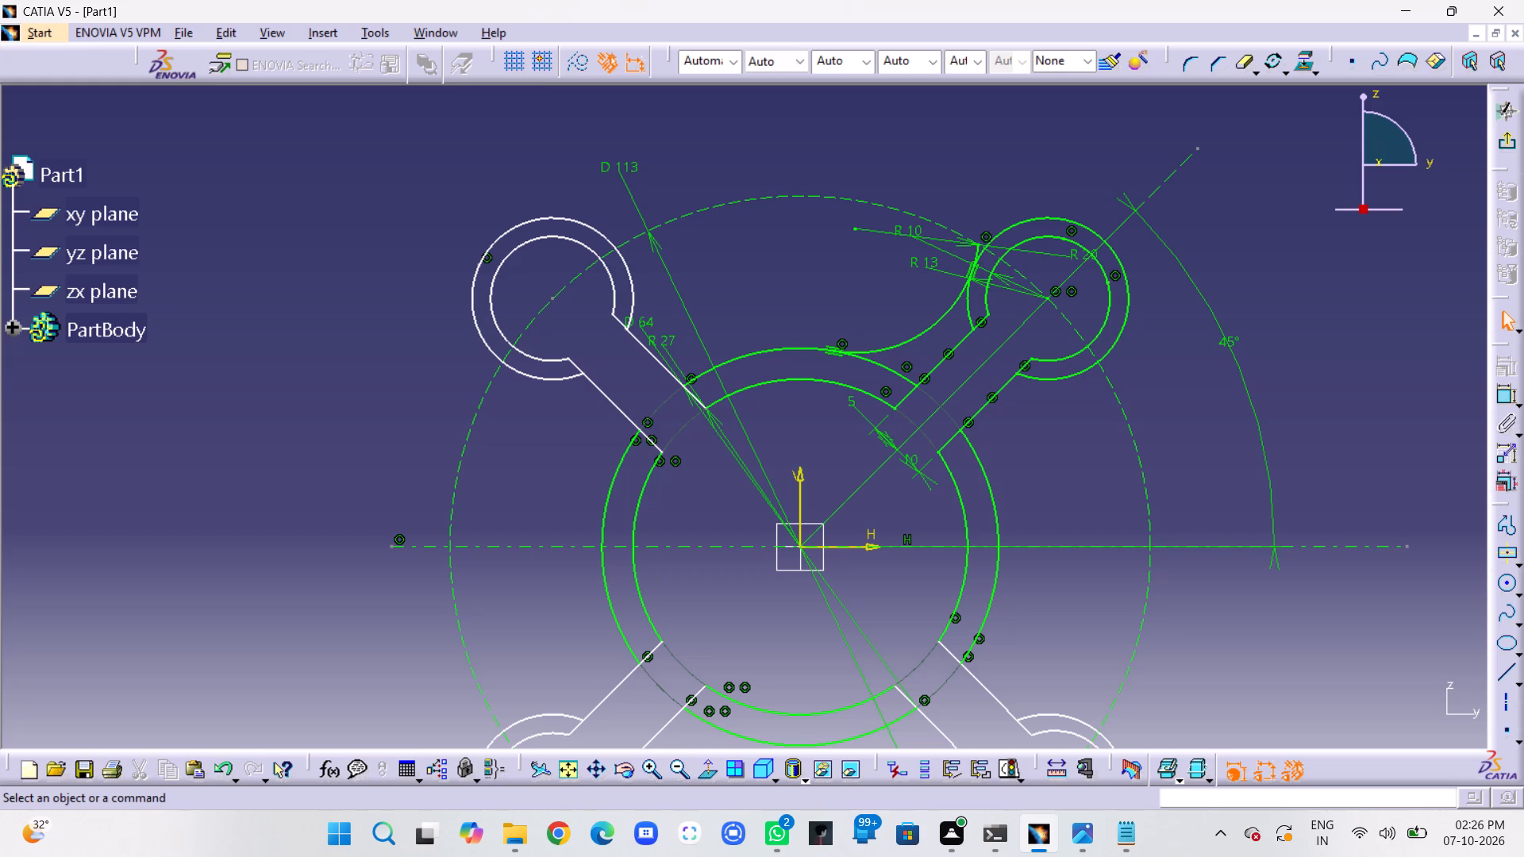
# Mirror the R 20 blend arc about the 45° construction line to the other side of the arm.
pyautogui.click(941, 319)
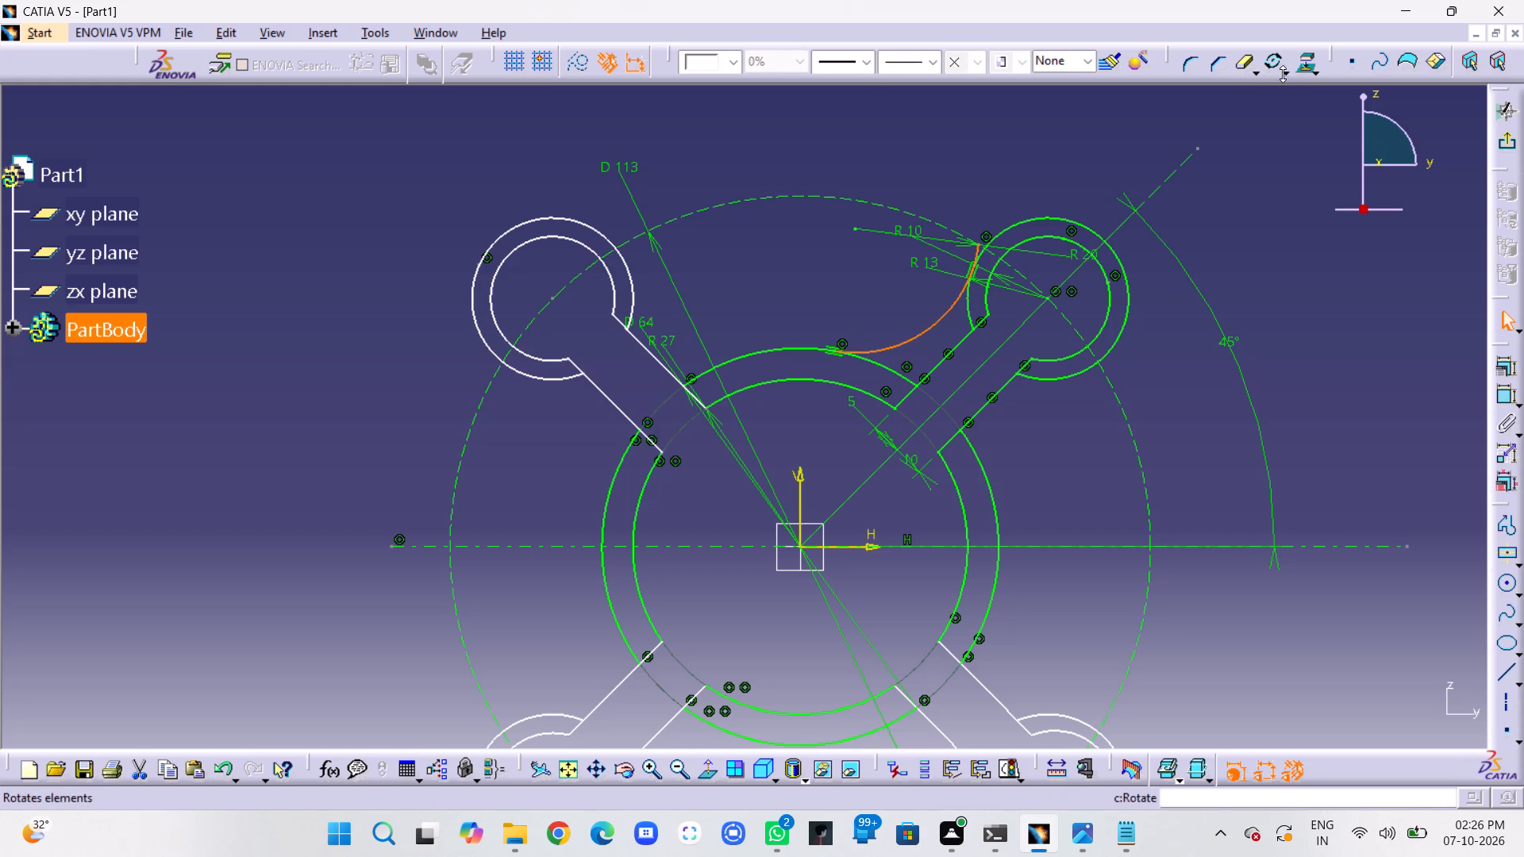
pyautogui.click(1287, 70)
pyautogui.click(1296, 105)
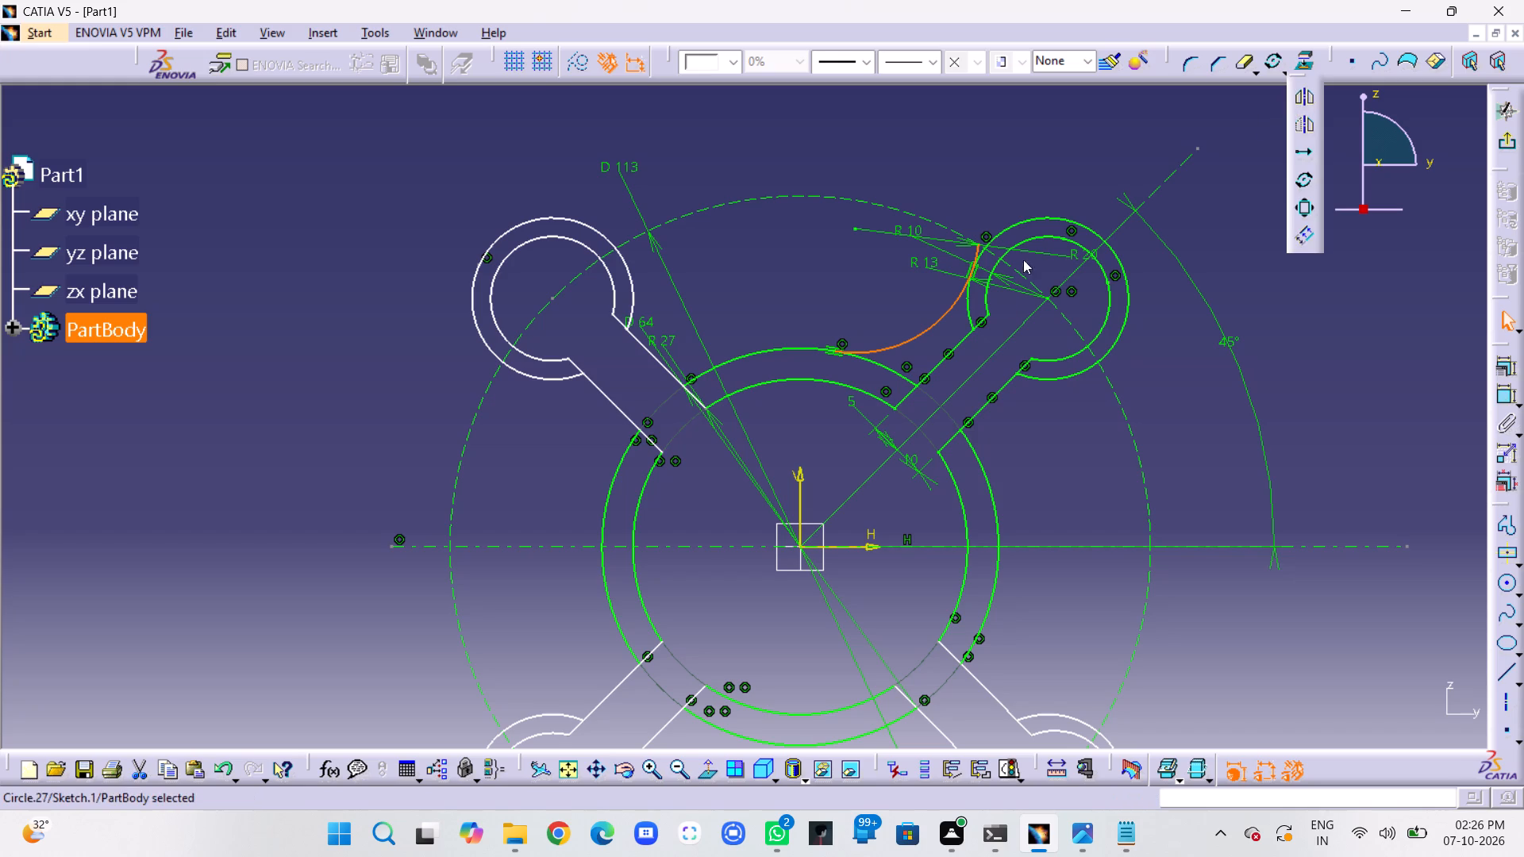
pyautogui.click(975, 373)
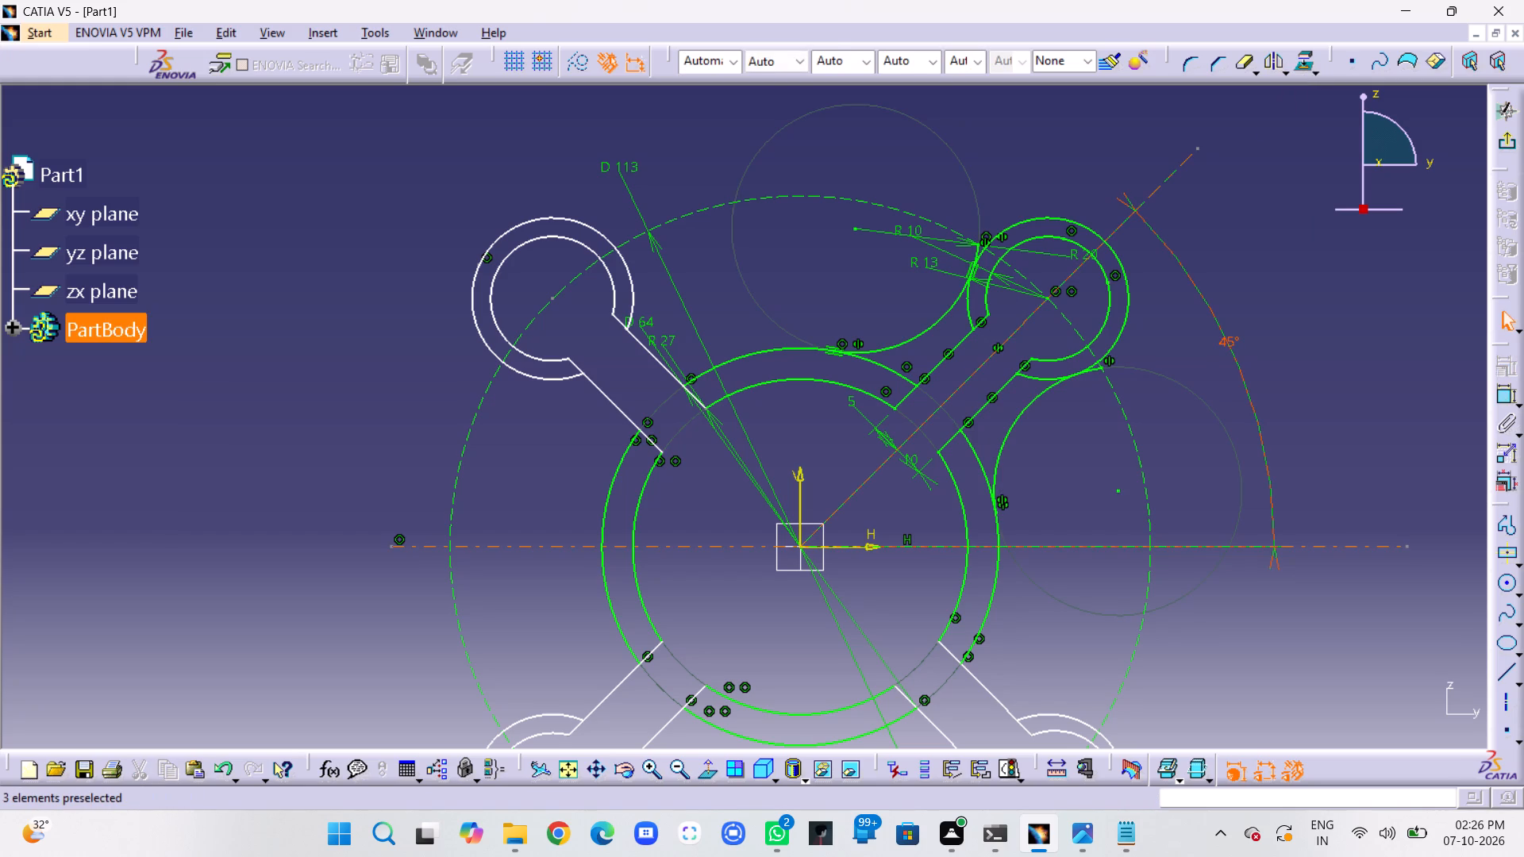
pyautogui.press('Escape')
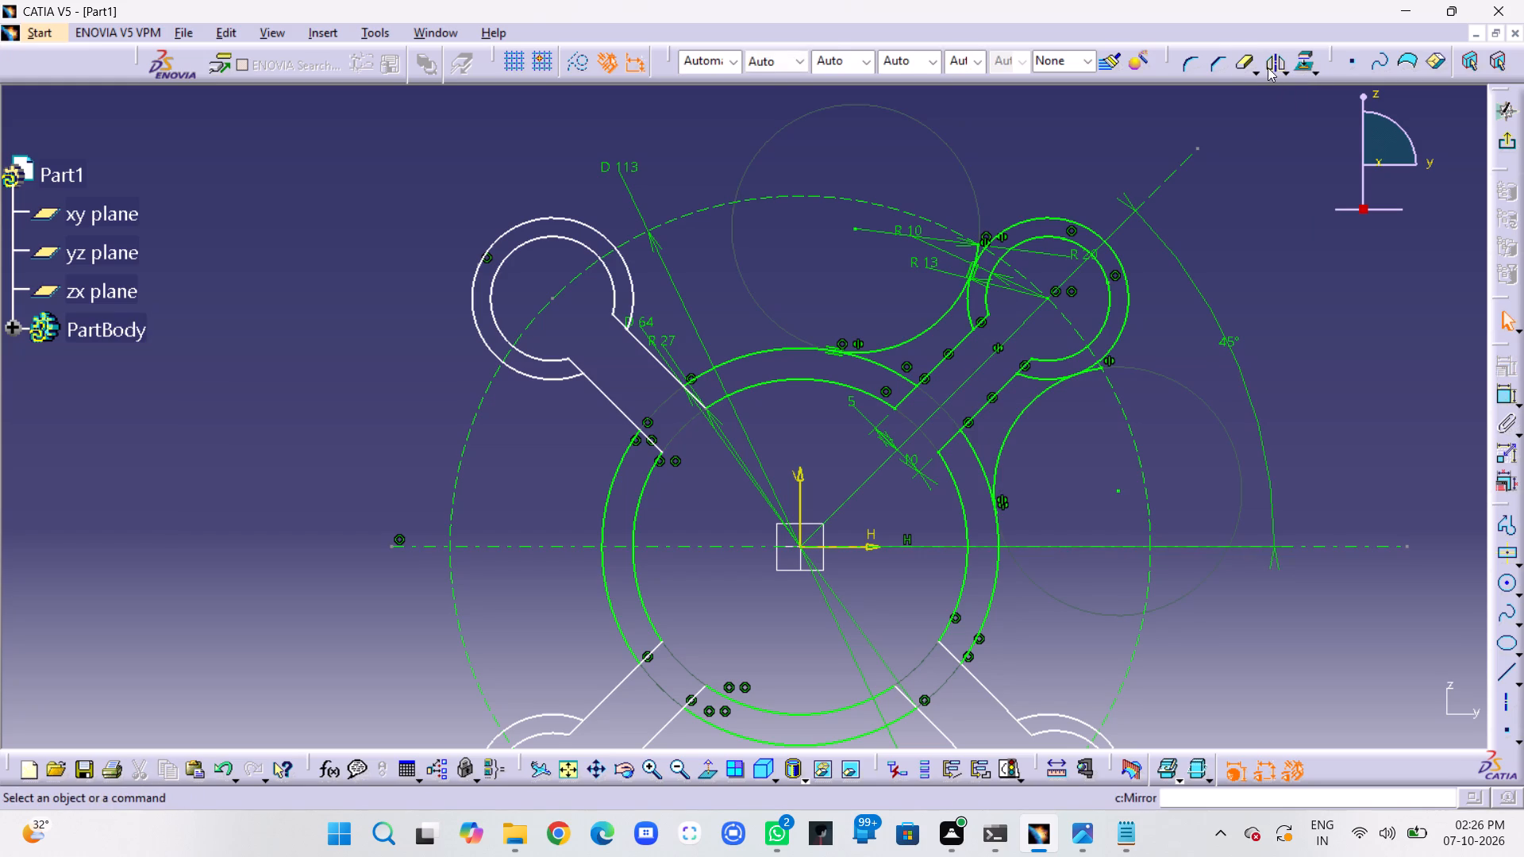
# Quick Trim the short ends of both R 20 blend arcs that extend past their tangent points on the R 13 end arc.
pyautogui.click(1242, 64)
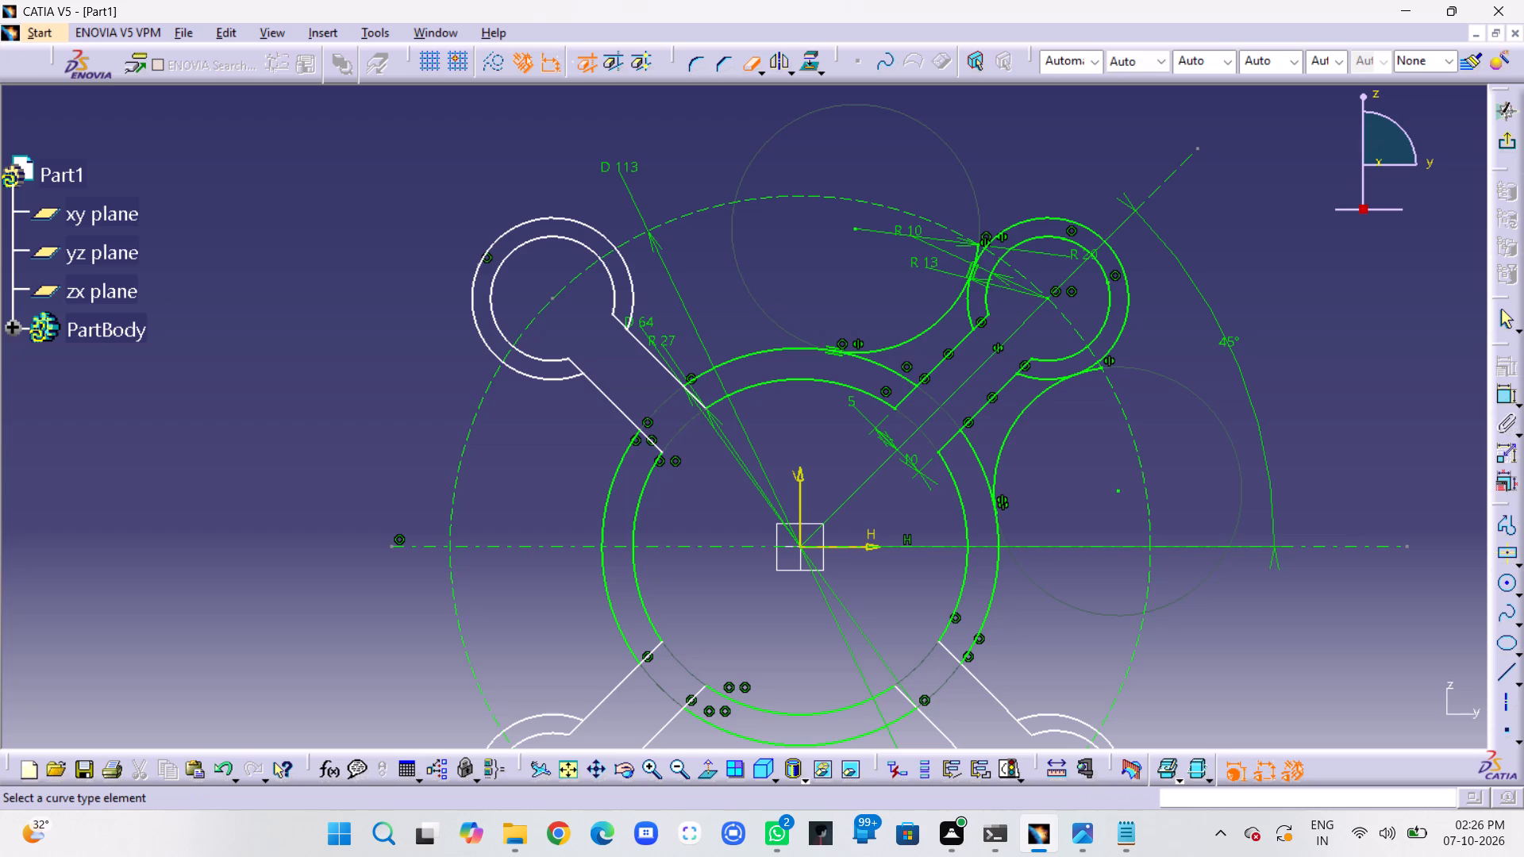
pyautogui.moveTo(1172, 329); pyautogui.dragTo(1188, 244, button='middle')
pyautogui.rightClick(1172, 329)
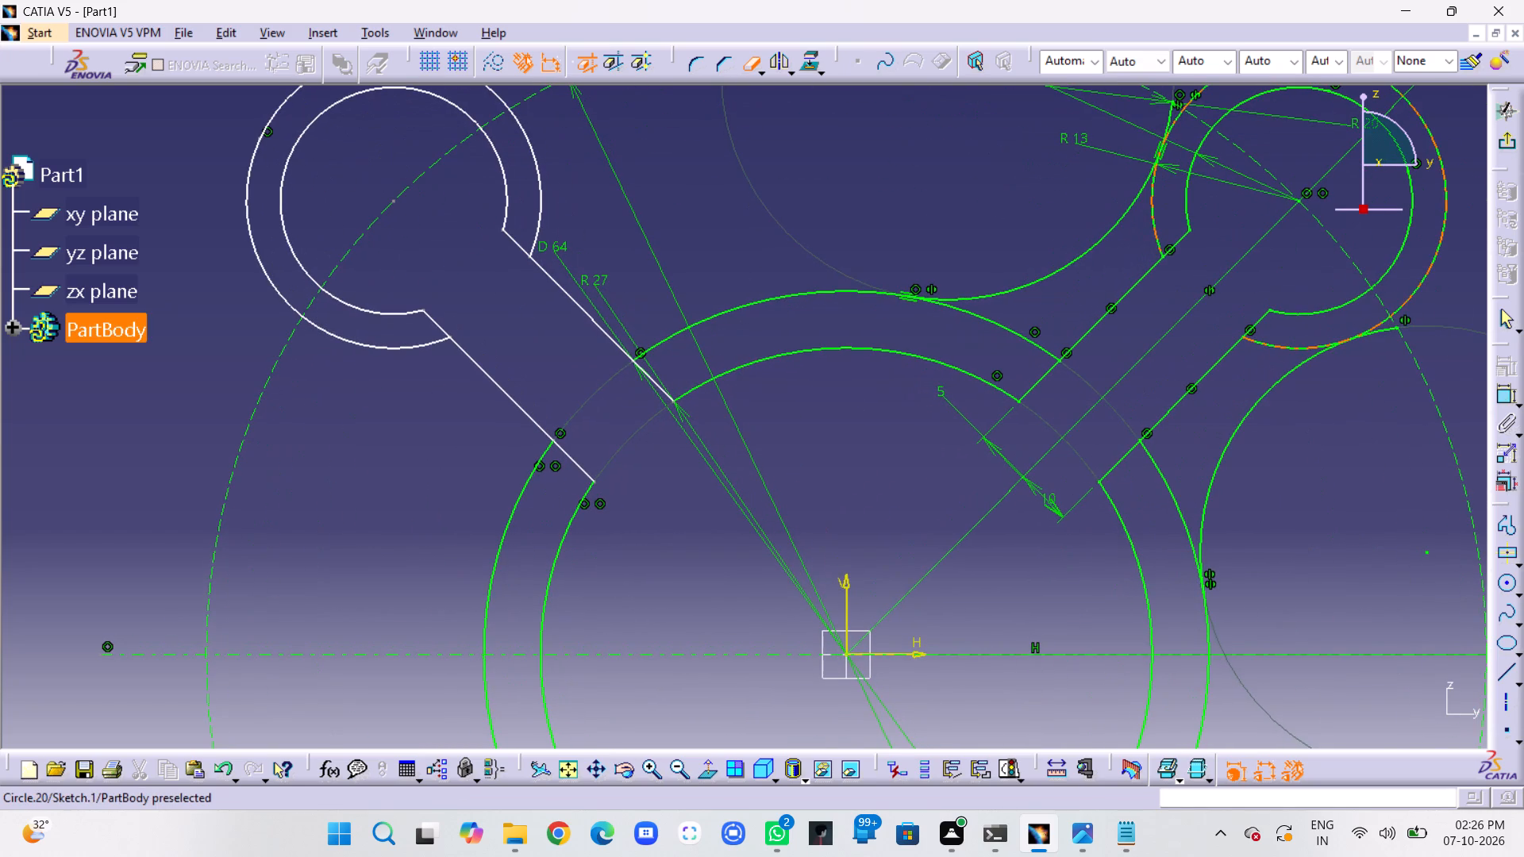
pyautogui.click(1166, 115)
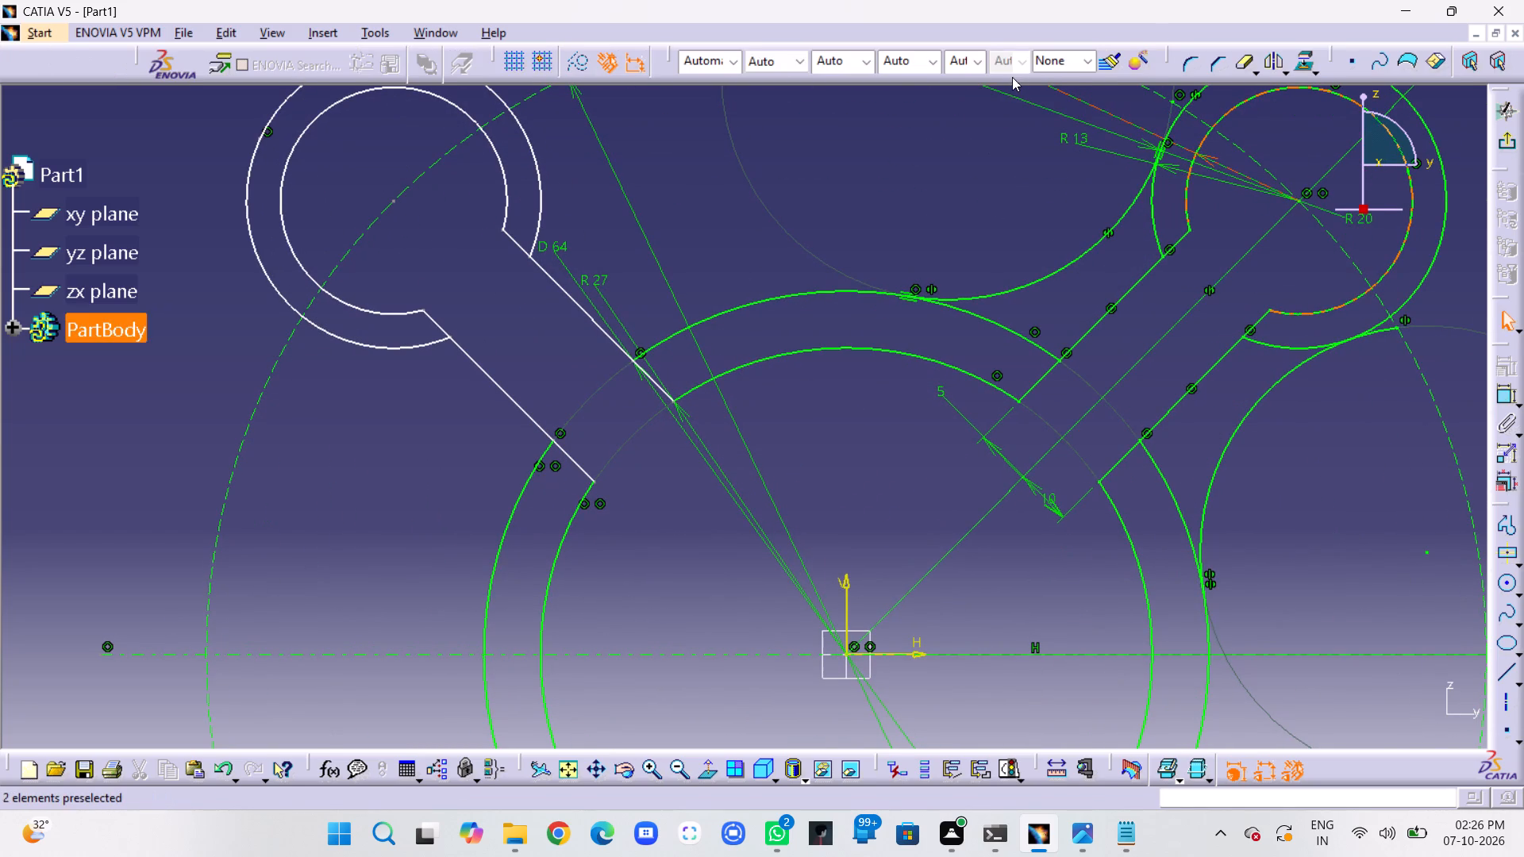
pyautogui.click(1243, 63)
pyautogui.click(1387, 330)
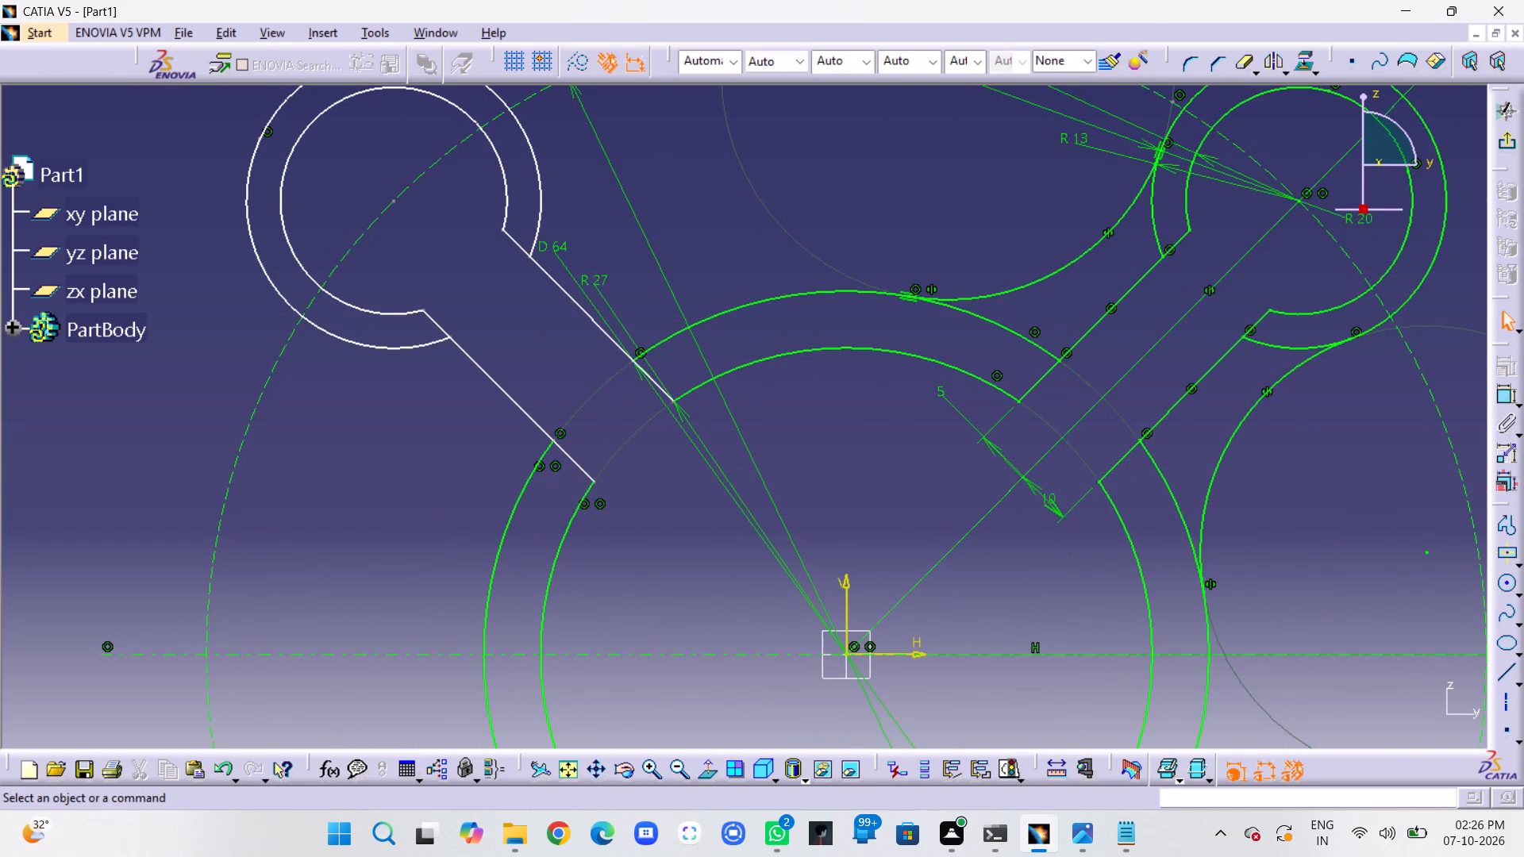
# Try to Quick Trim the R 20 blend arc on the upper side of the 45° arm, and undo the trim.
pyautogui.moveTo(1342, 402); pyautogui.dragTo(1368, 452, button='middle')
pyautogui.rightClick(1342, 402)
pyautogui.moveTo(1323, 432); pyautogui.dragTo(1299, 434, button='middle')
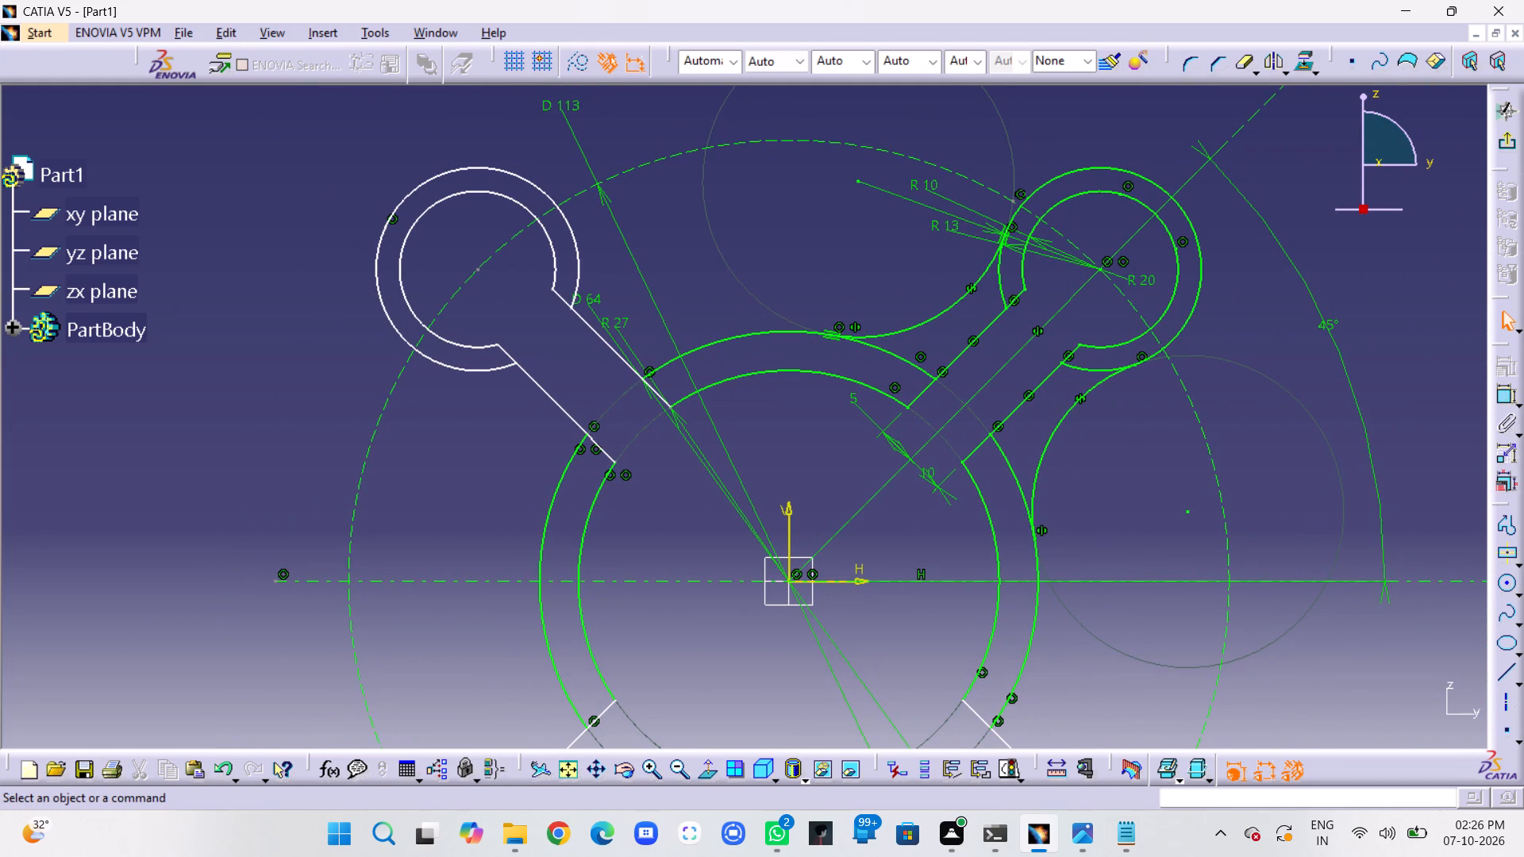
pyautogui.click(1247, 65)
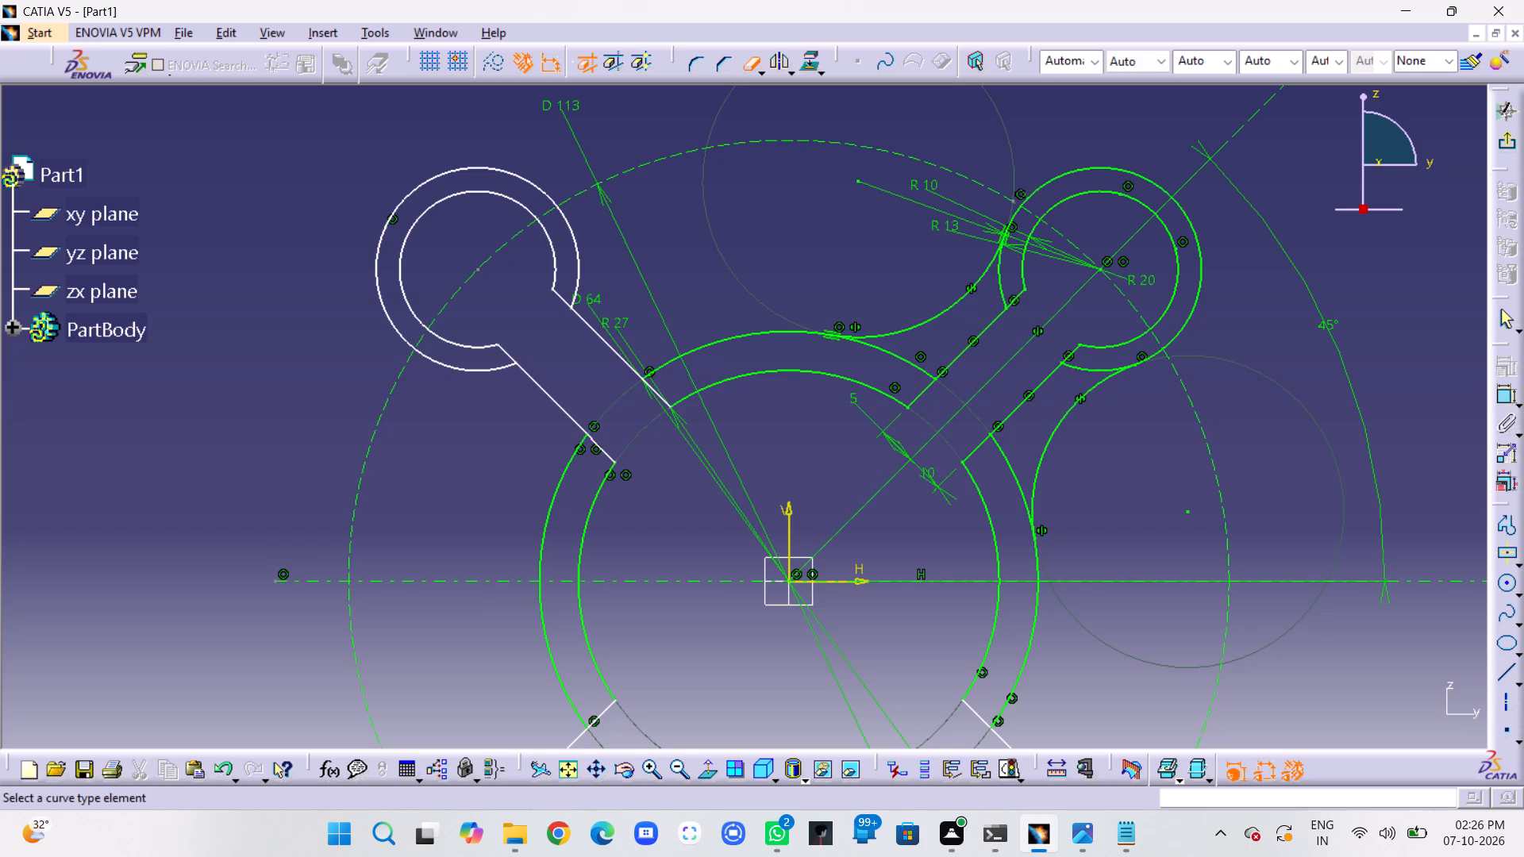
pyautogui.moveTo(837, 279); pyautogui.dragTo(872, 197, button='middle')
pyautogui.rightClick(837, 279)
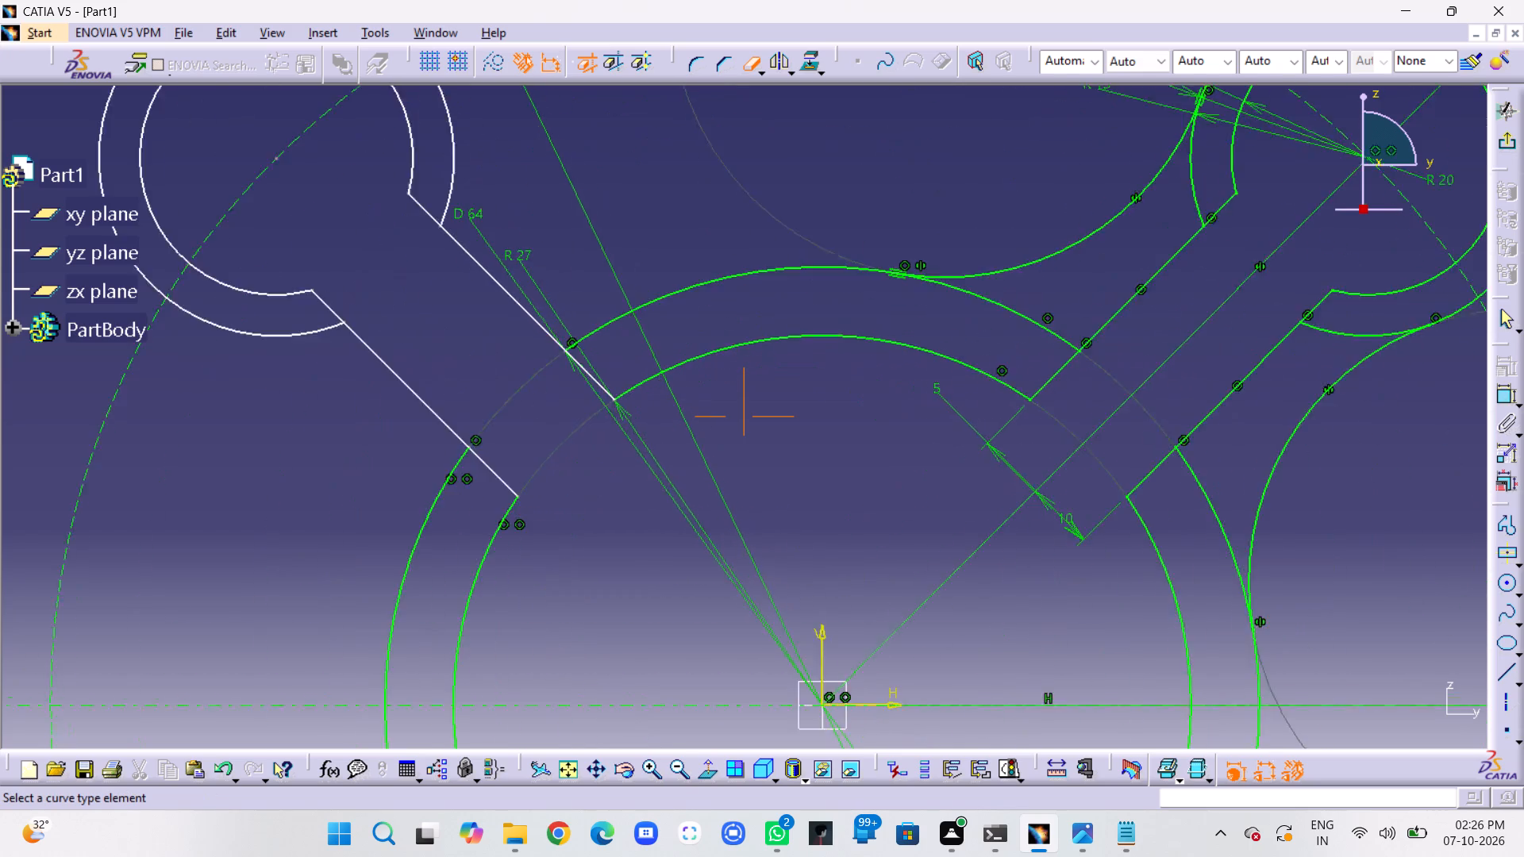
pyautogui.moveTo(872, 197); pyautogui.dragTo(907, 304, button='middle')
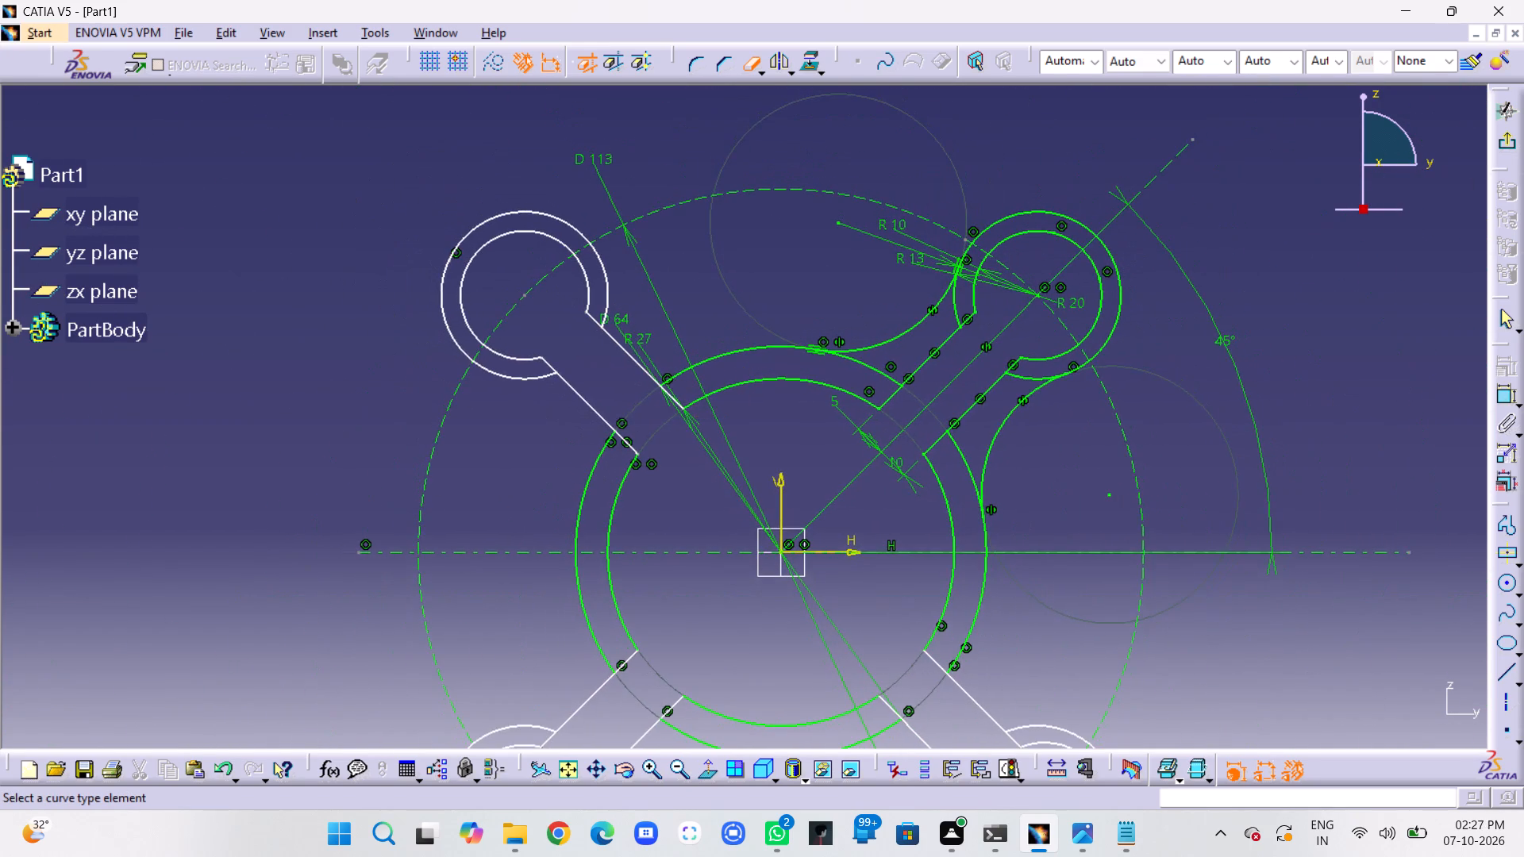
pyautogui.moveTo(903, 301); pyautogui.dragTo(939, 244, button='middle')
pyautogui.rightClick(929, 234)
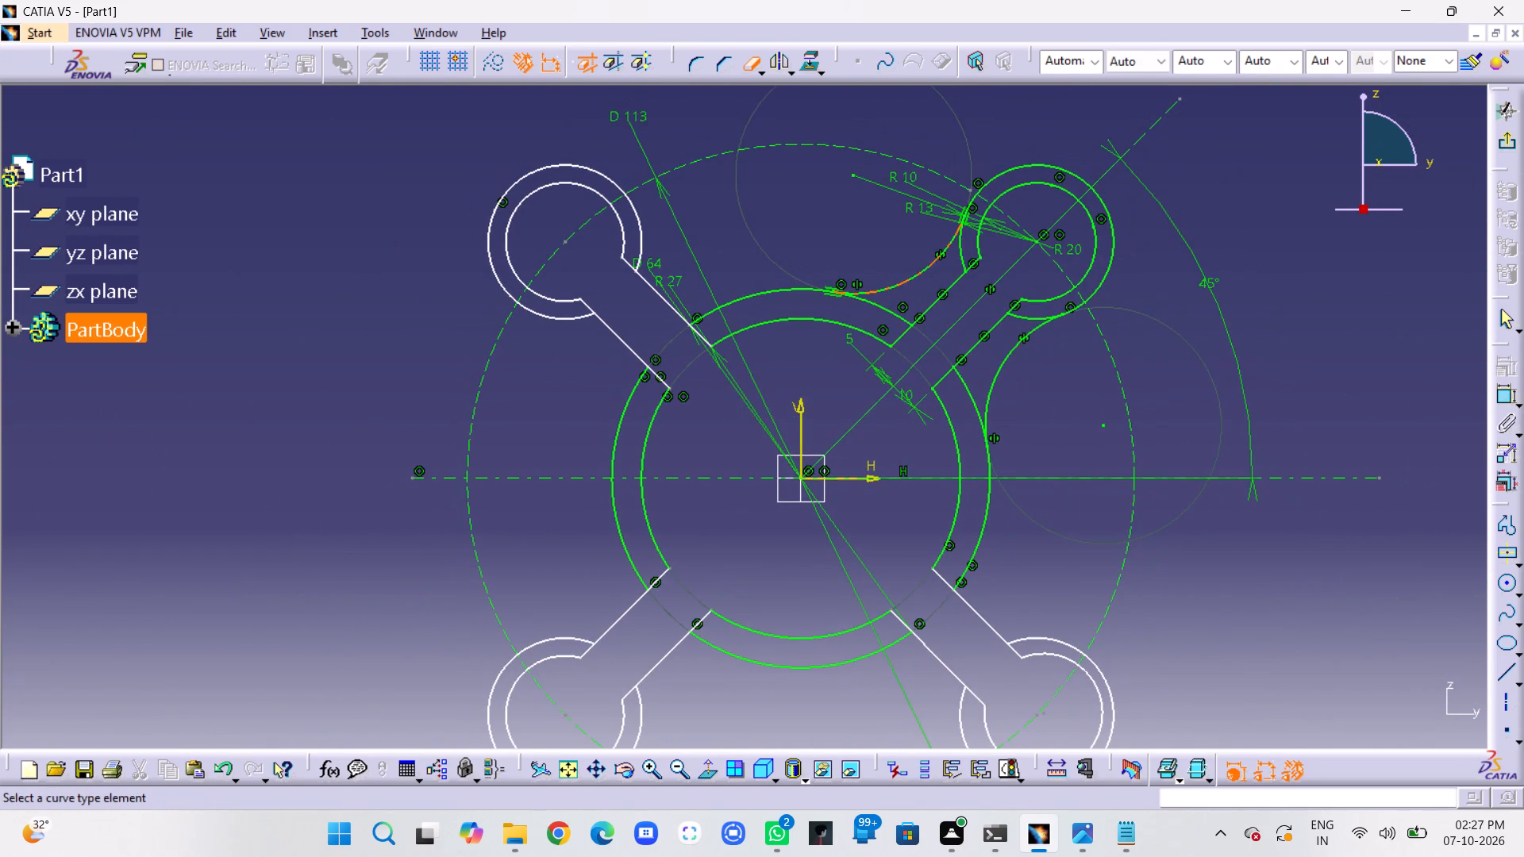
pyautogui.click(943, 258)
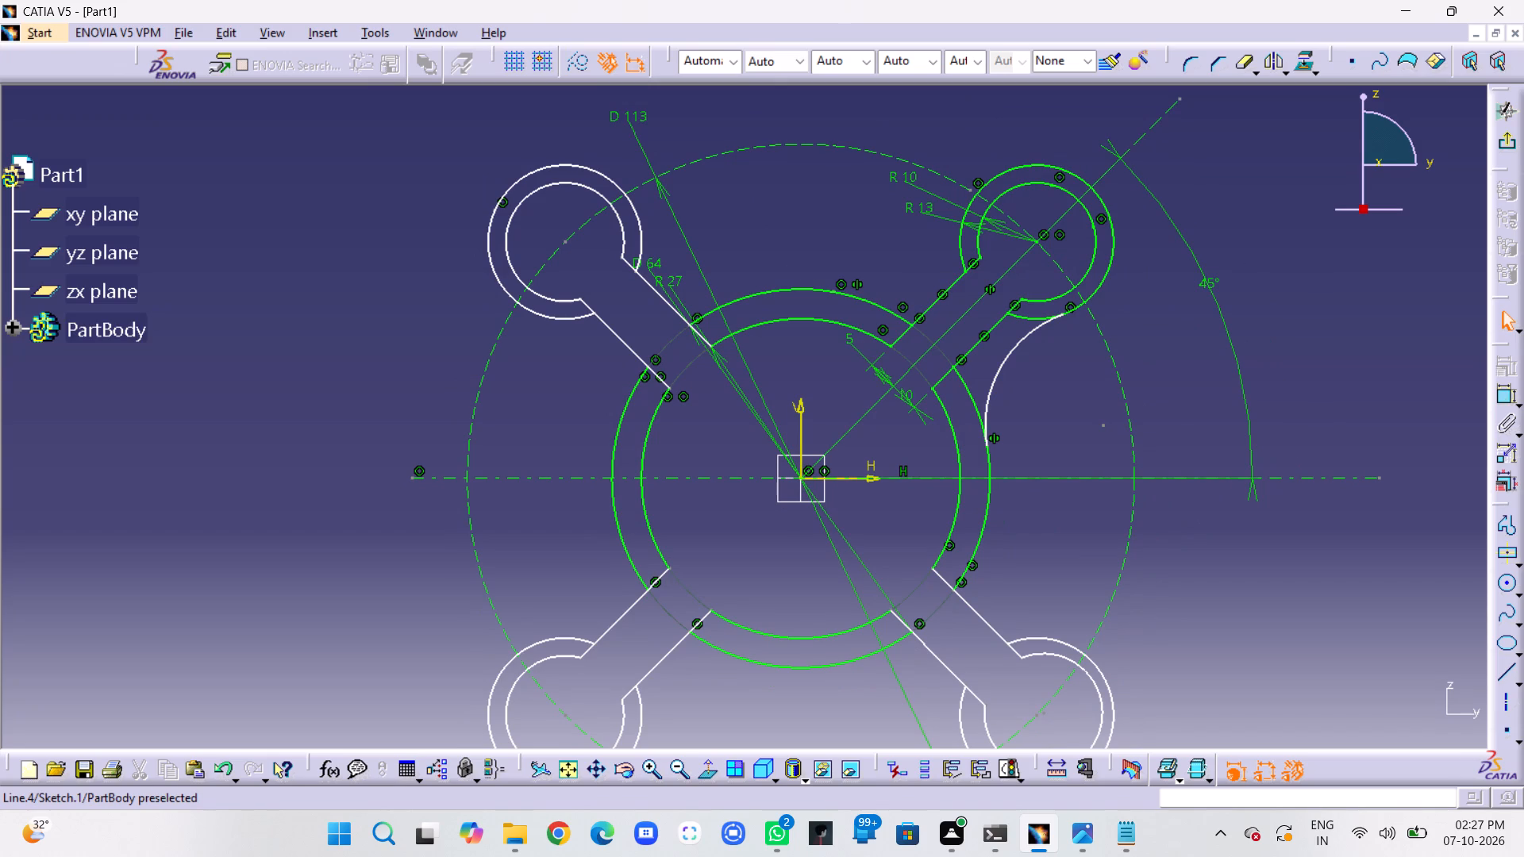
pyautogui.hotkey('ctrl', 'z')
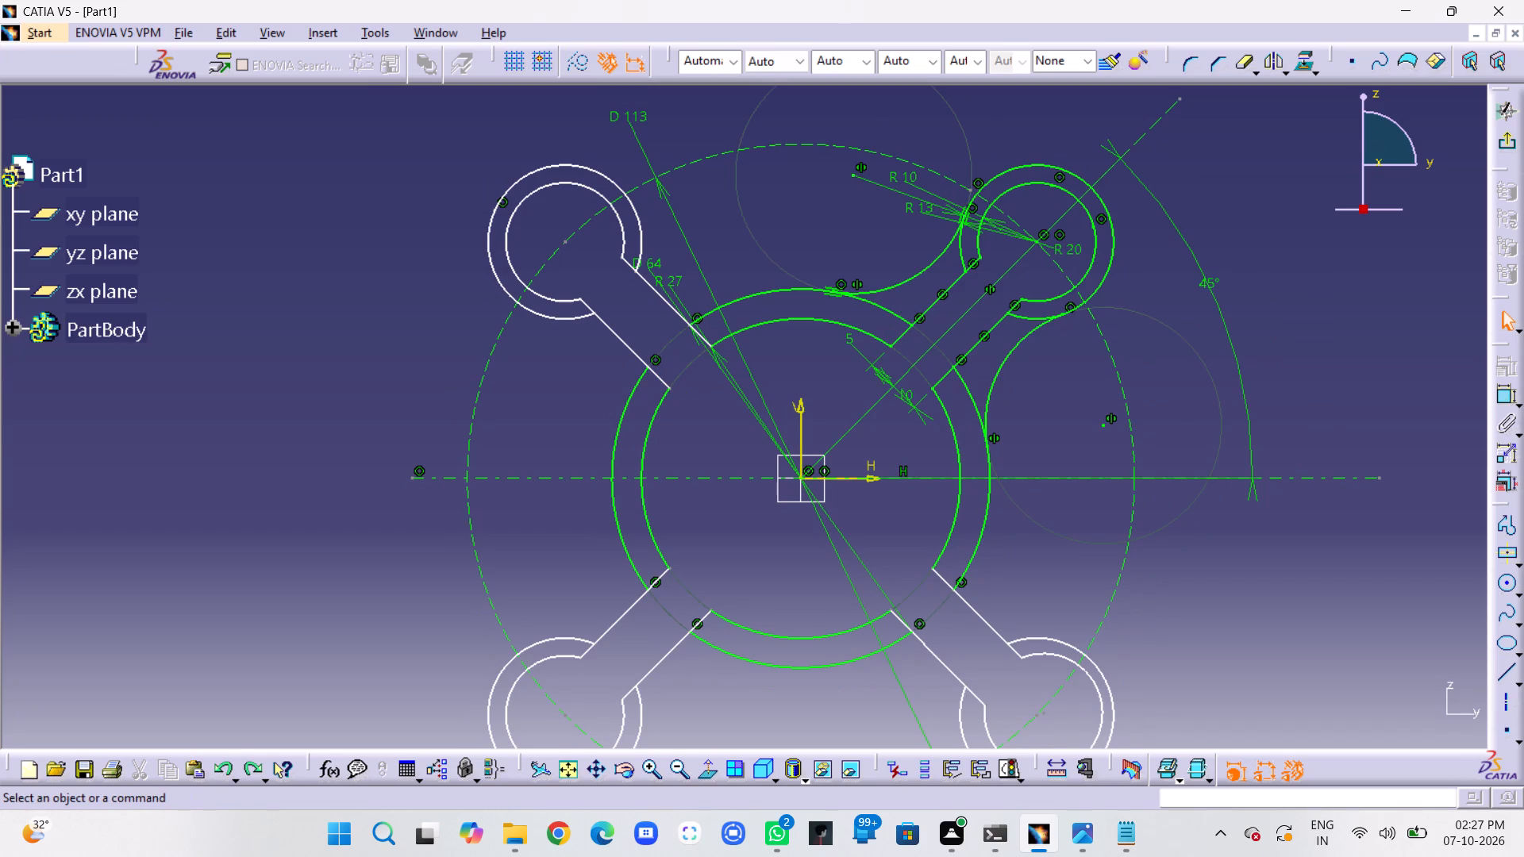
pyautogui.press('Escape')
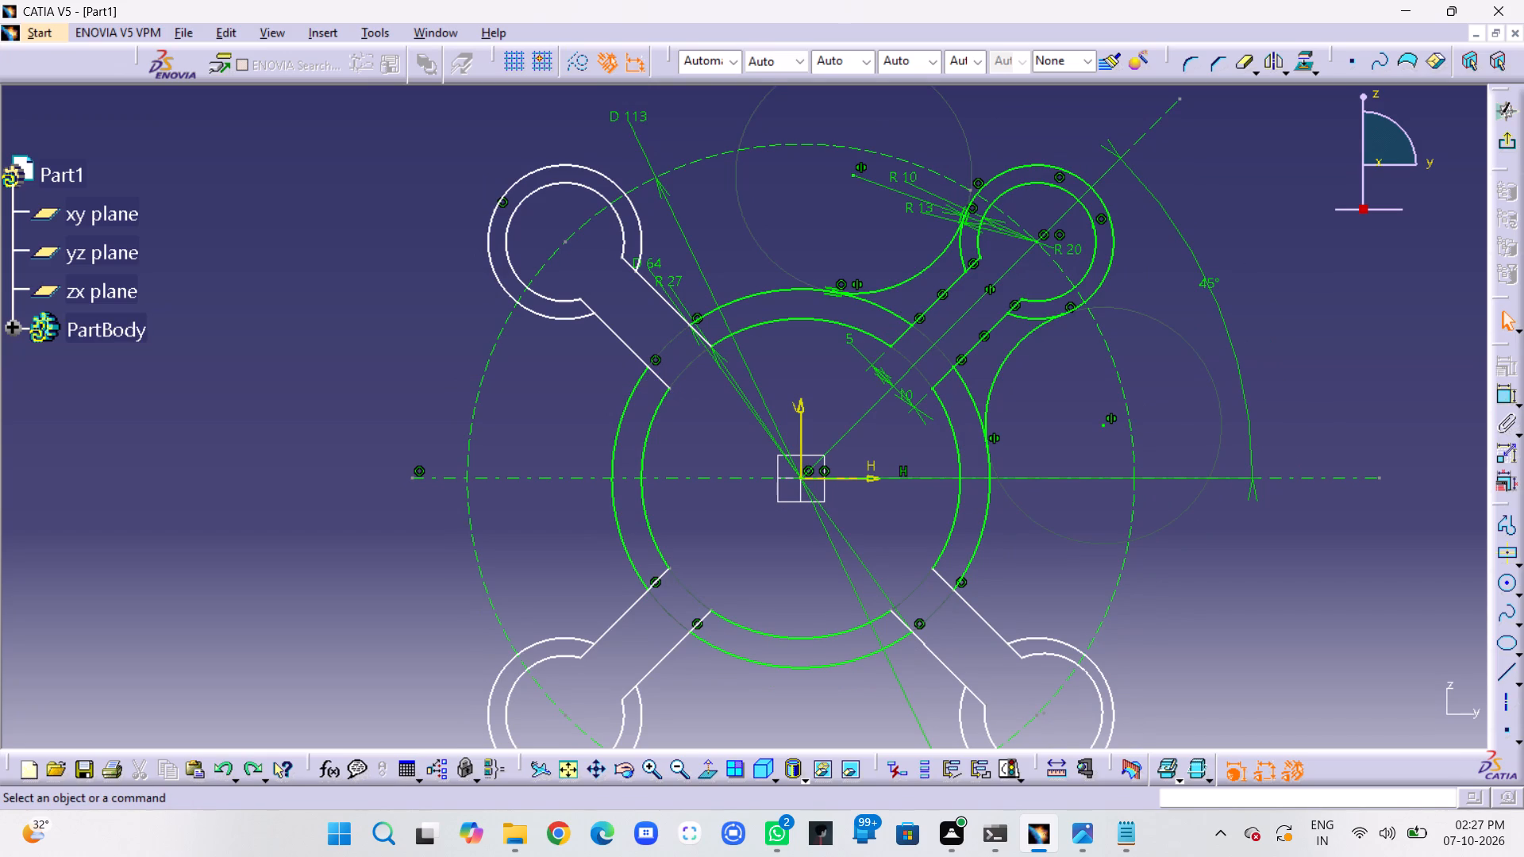
# Rotate-copy both R 20 blend arcs about the origin with 3 instances at 90° to the other three arms.
pyautogui.click(925, 270)
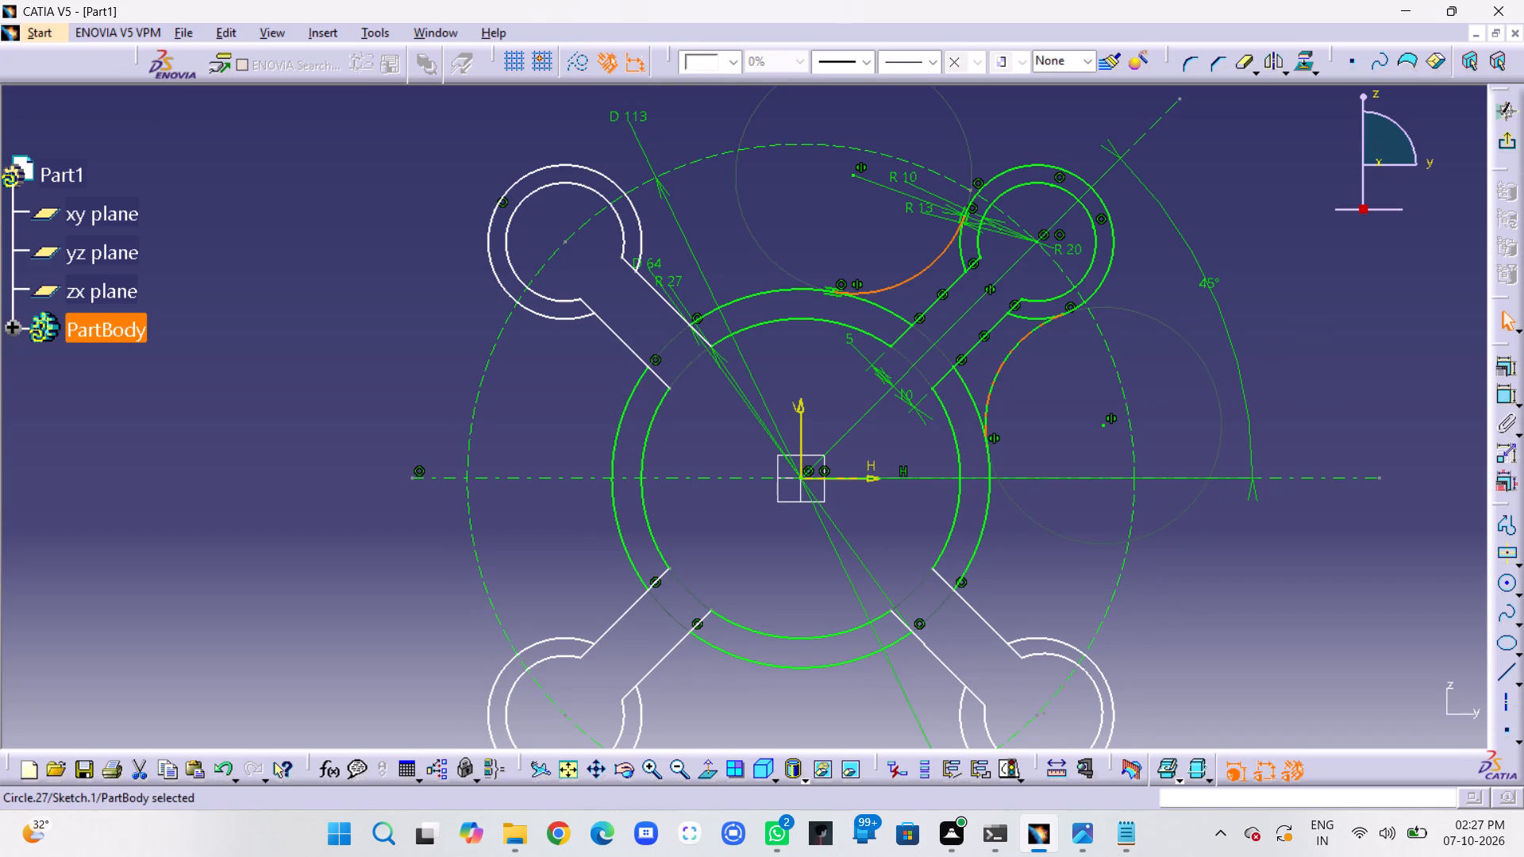
pyautogui.keyDown('ctrl'); pyautogui.click(1010, 351); pyautogui.keyUp('ctrl')
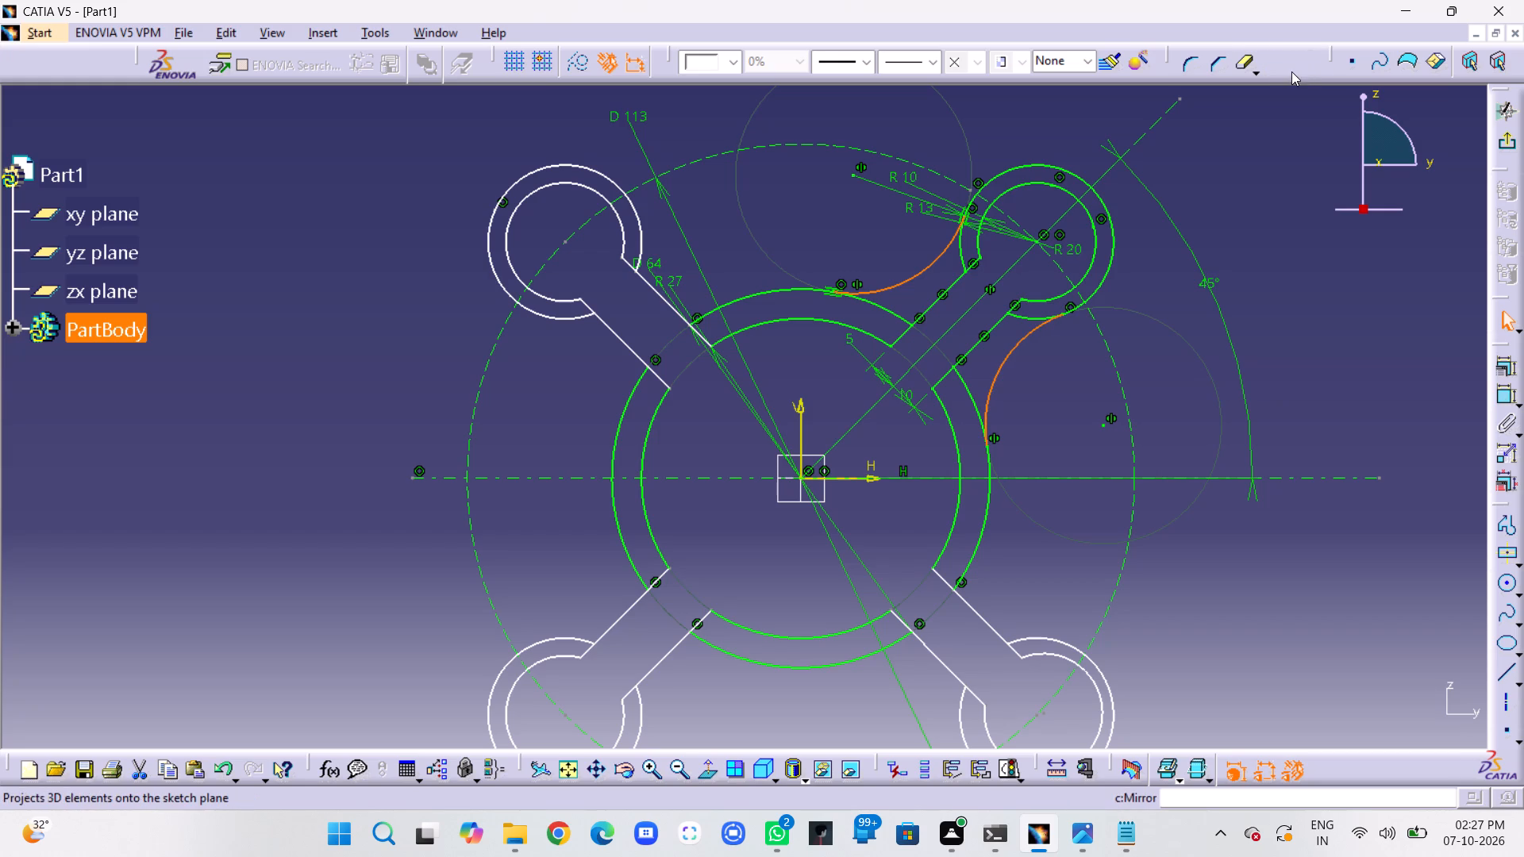
pyautogui.click(1287, 71)
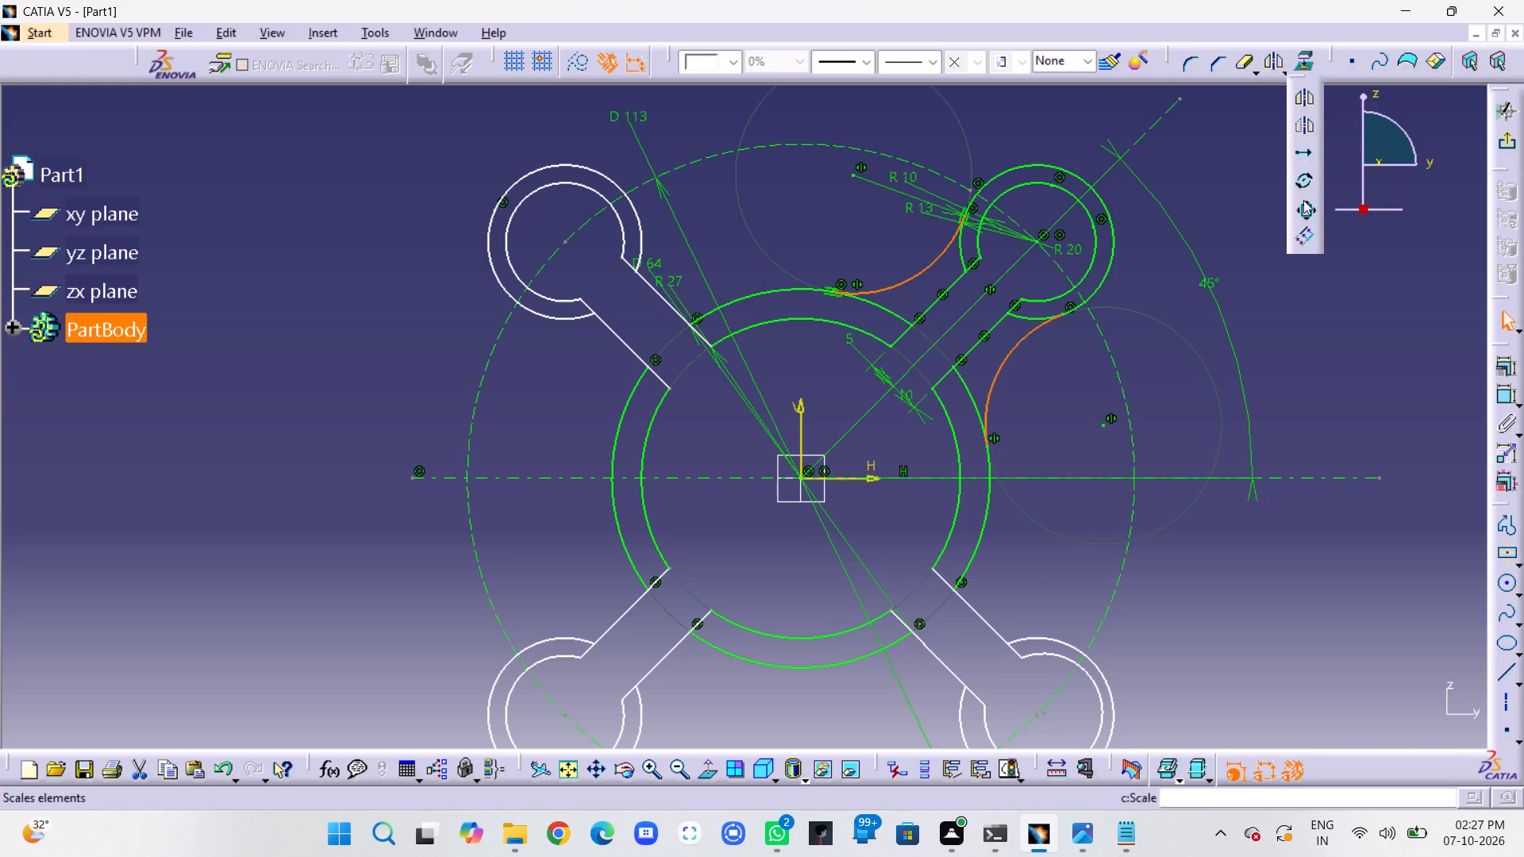
pyautogui.click(1303, 175)
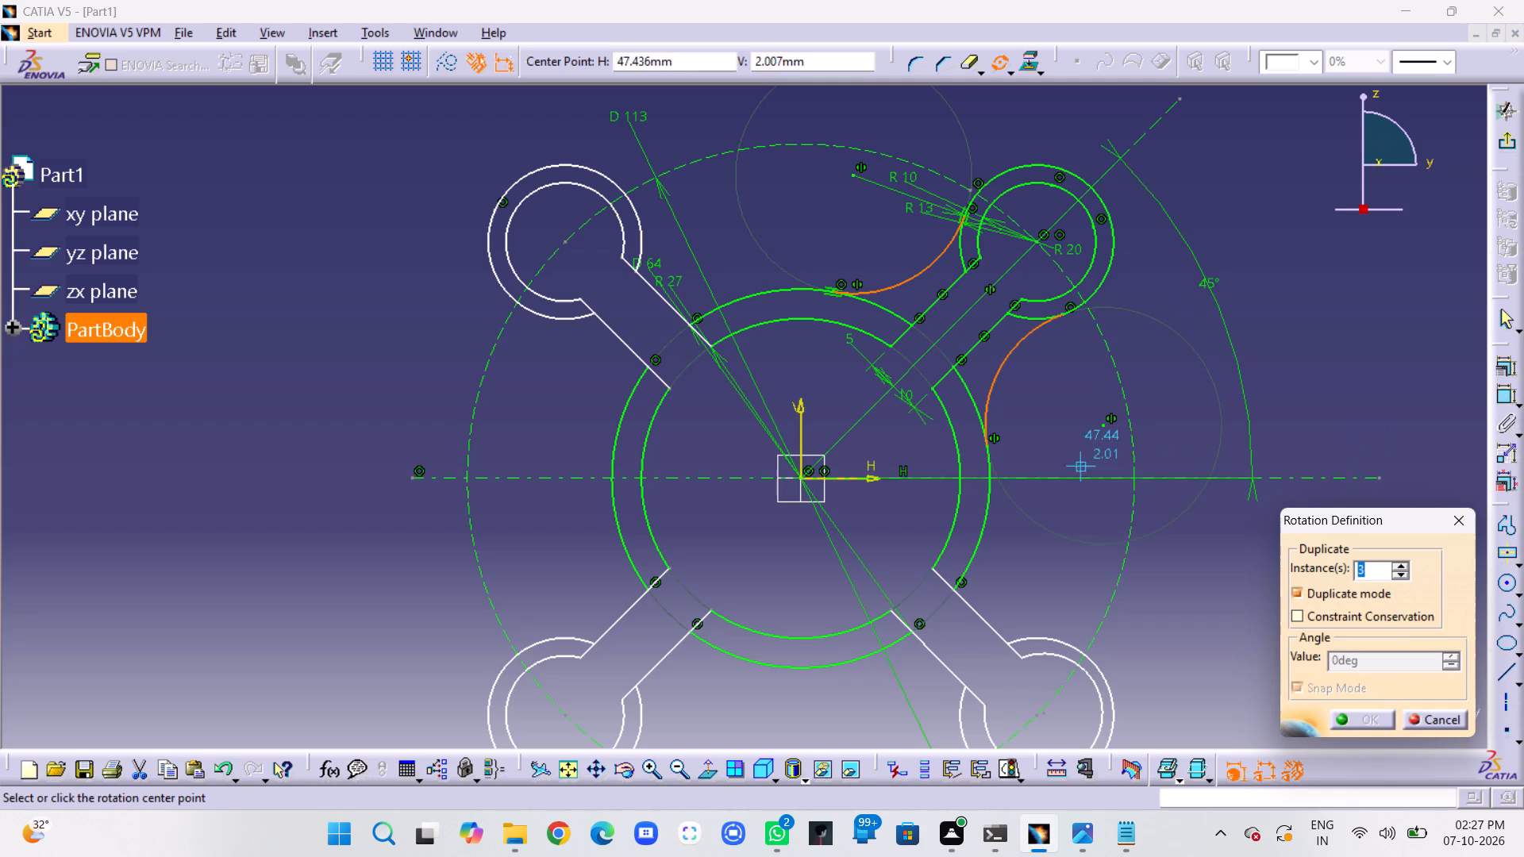
pyautogui.click(799, 476)
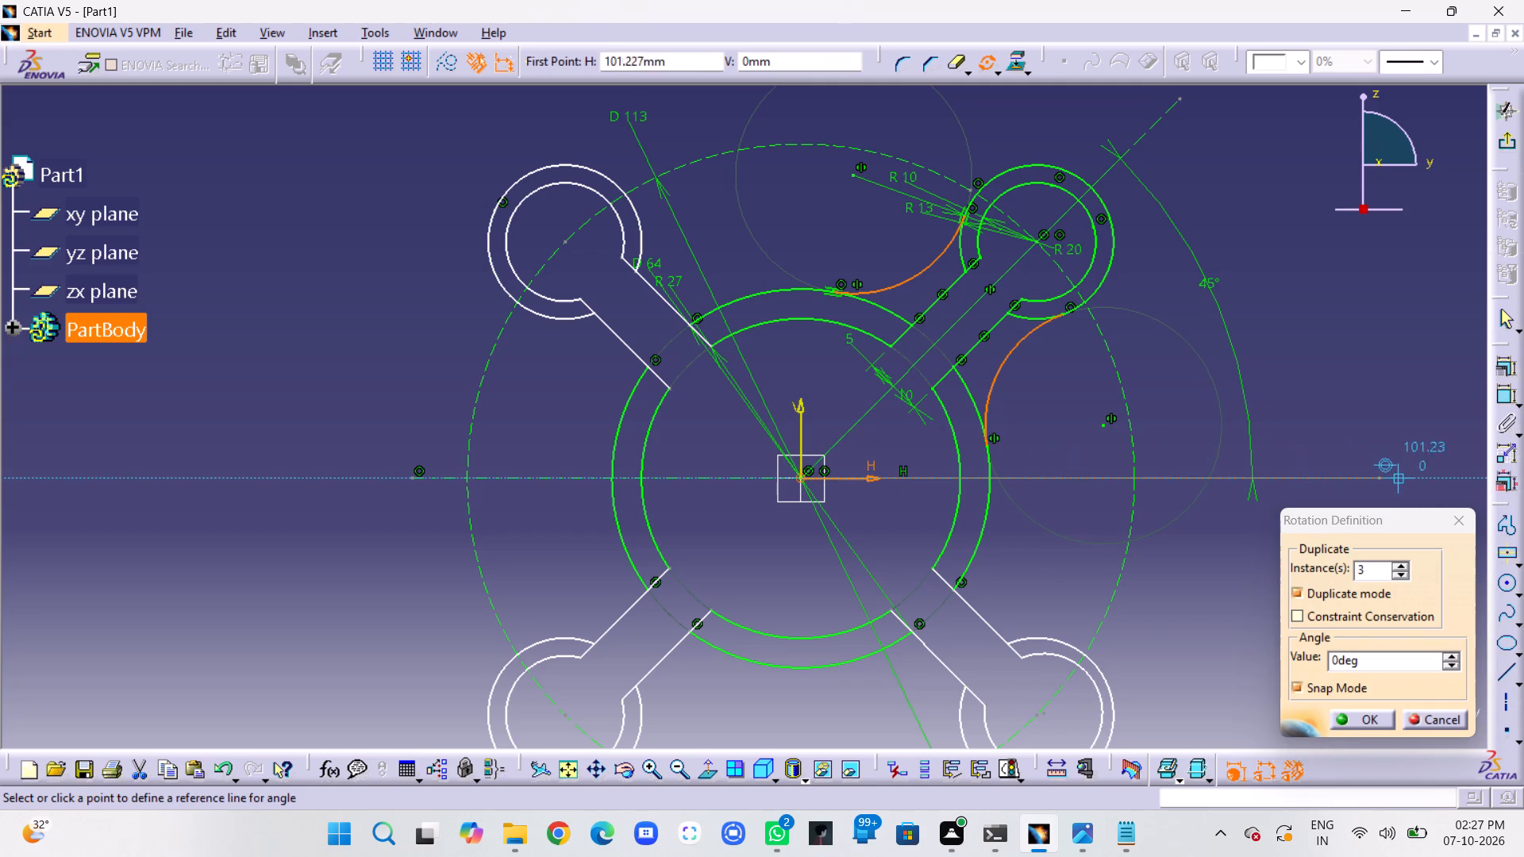
pyautogui.click(1406, 477)
pyautogui.moveTo(1071, 160); pyautogui.dragTo(1104, 279, button='middle')
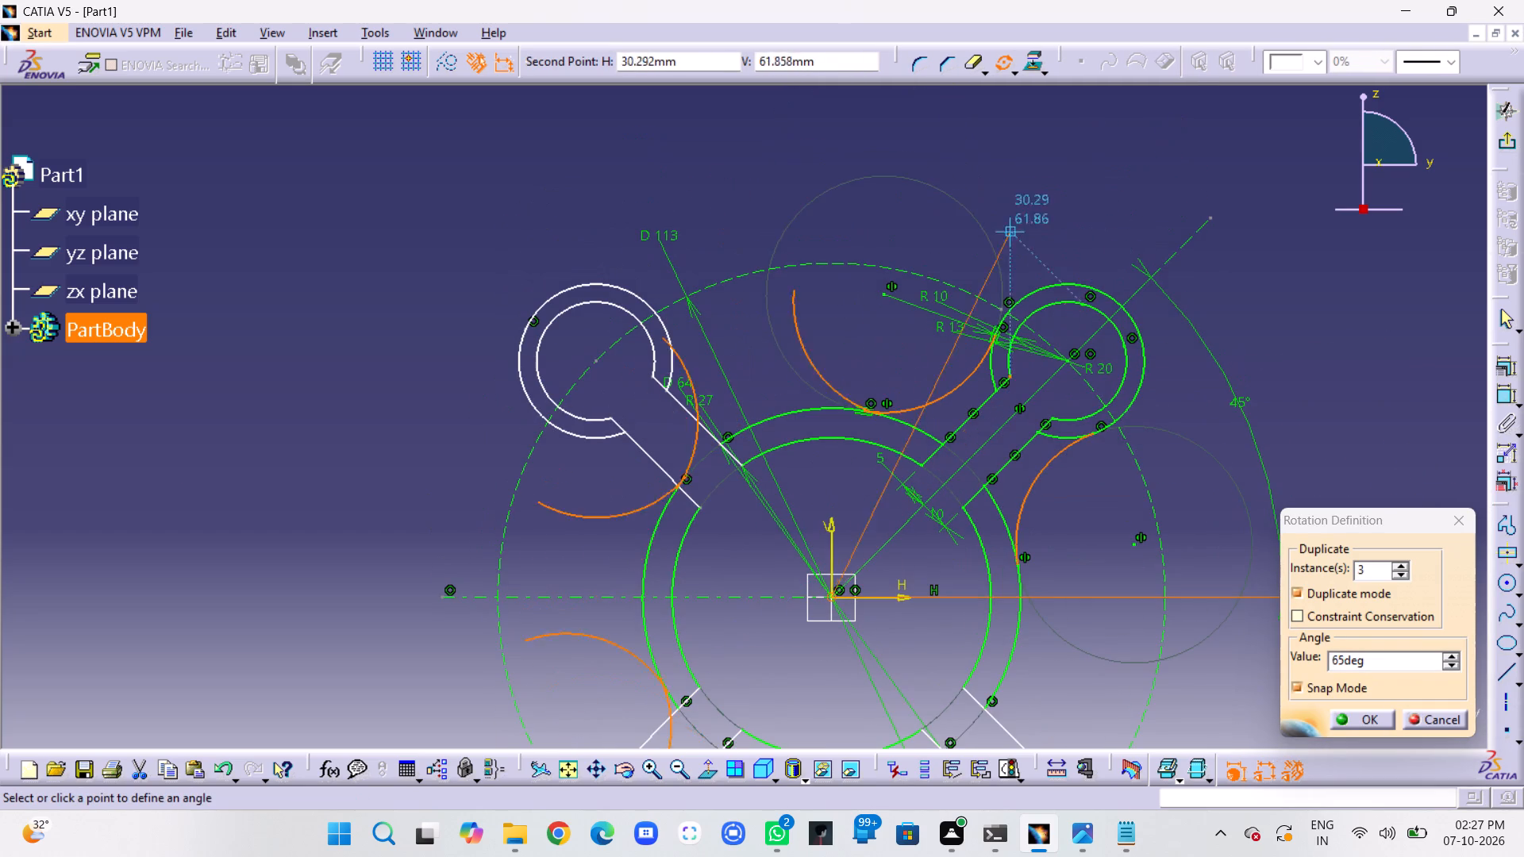
pyautogui.click(833, 129)
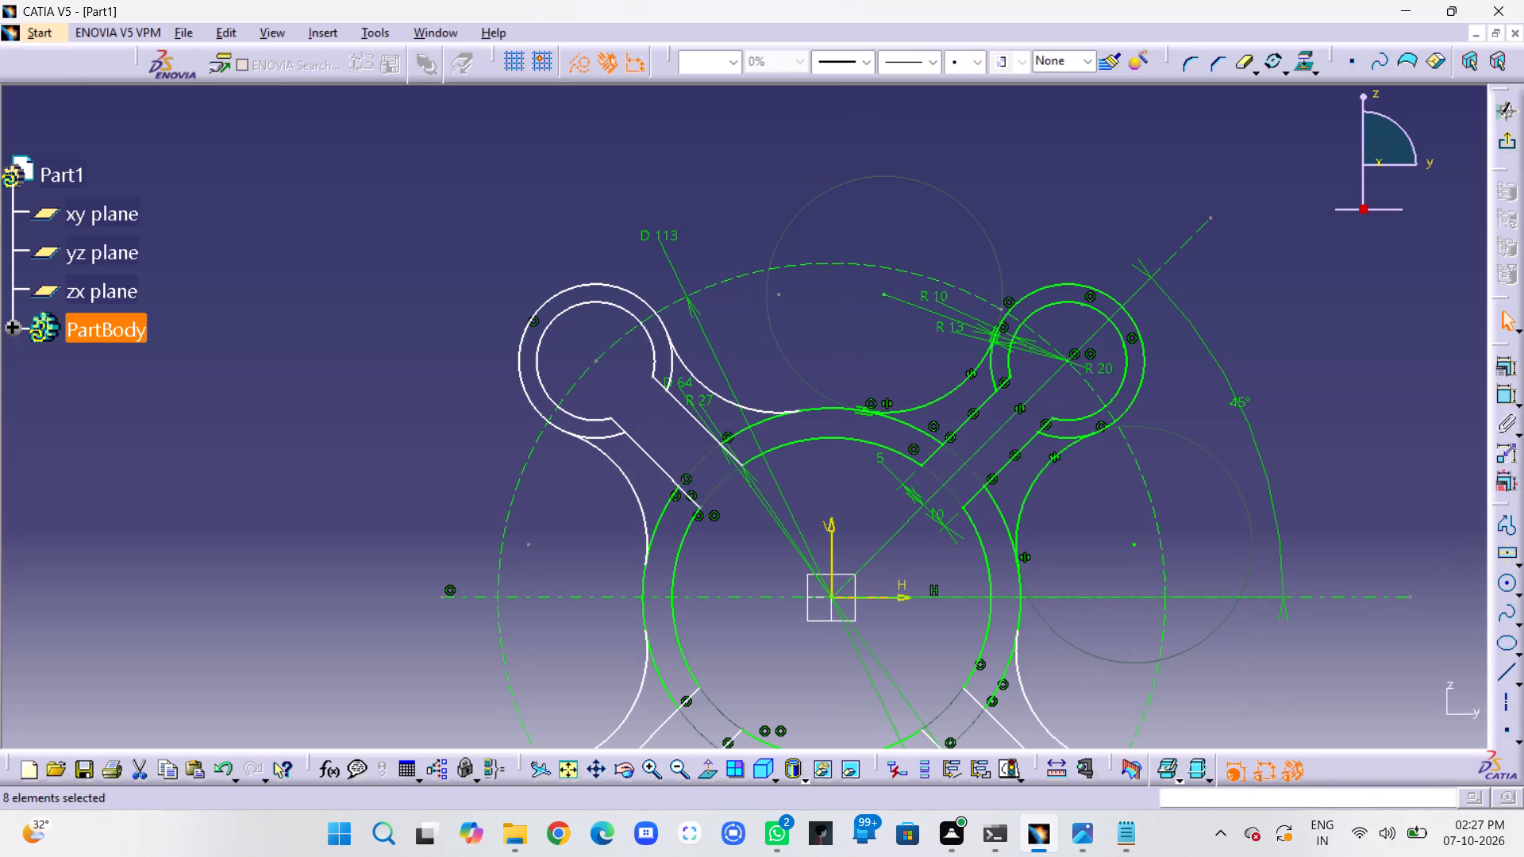
# Quick Trim both inner portions of the R 13 end arc on the 45° arm, between the arm lines and the R 20 blends.
pyautogui.moveTo(732, 136); pyautogui.dragTo(741, 175, button='middle')
pyautogui.rightClick(732, 136)
pyautogui.moveTo(742, 175); pyautogui.dragTo(783, 48, button='middle')
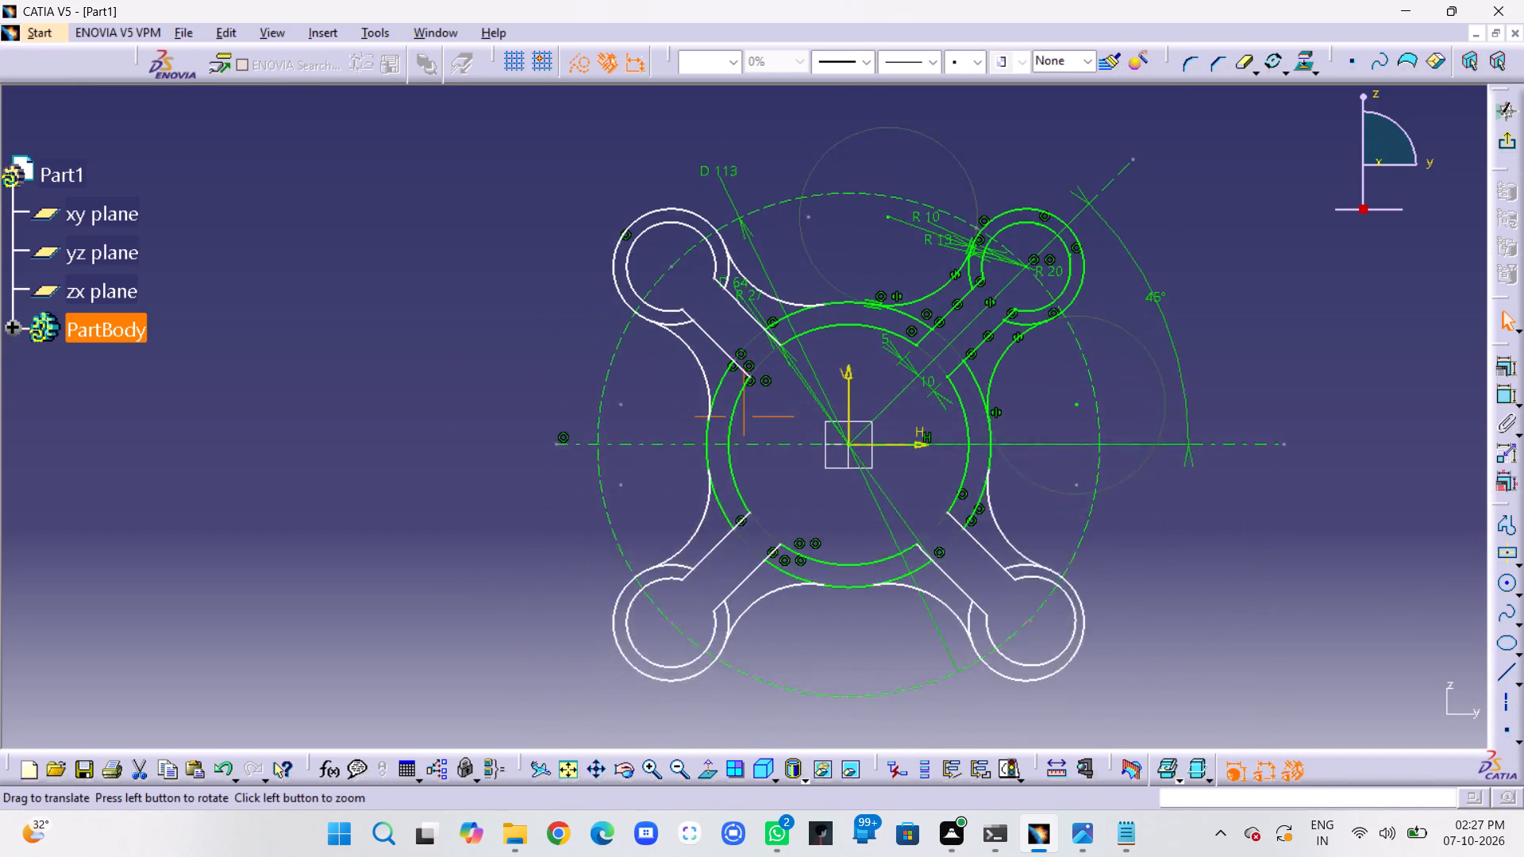
pyautogui.moveTo(783, 48); pyautogui.dragTo(762, 70, button='middle')
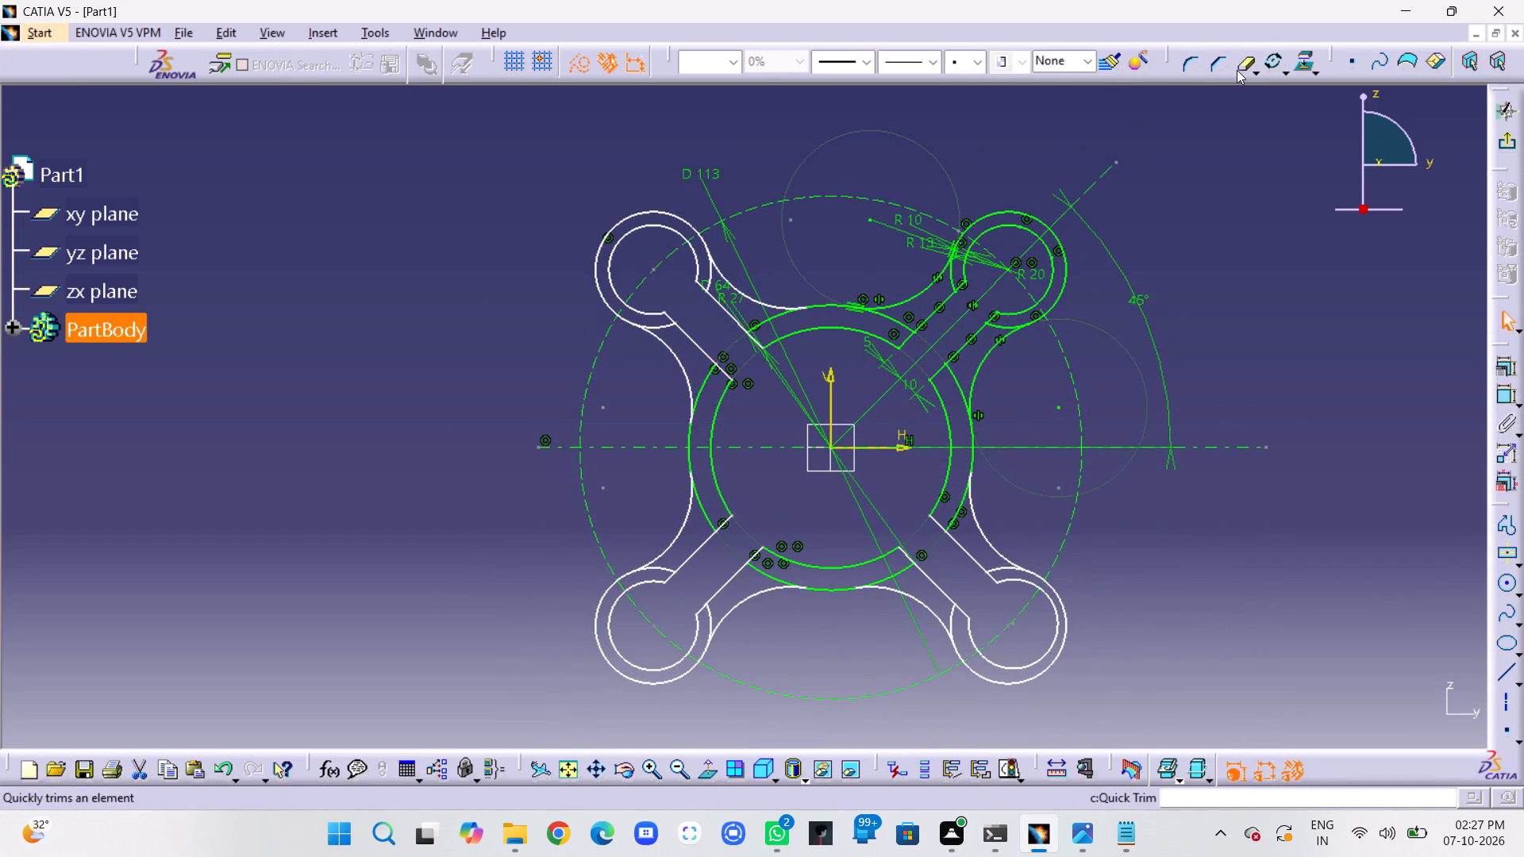
pyautogui.click(1246, 62)
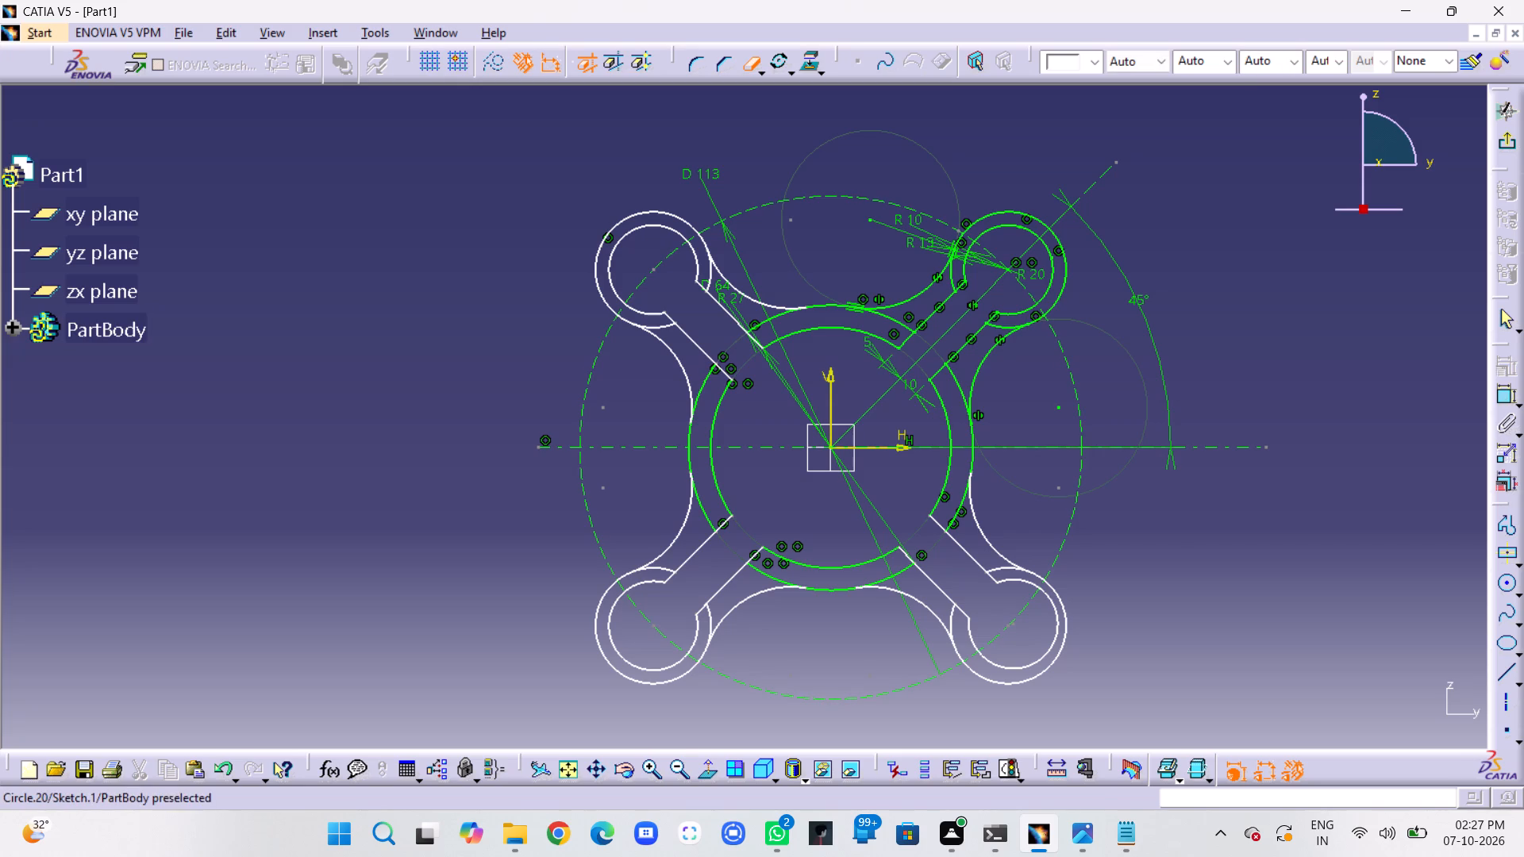
pyautogui.moveTo(1041, 394); pyautogui.dragTo(1043, 366, button='middle')
pyautogui.rightClick(1041, 394)
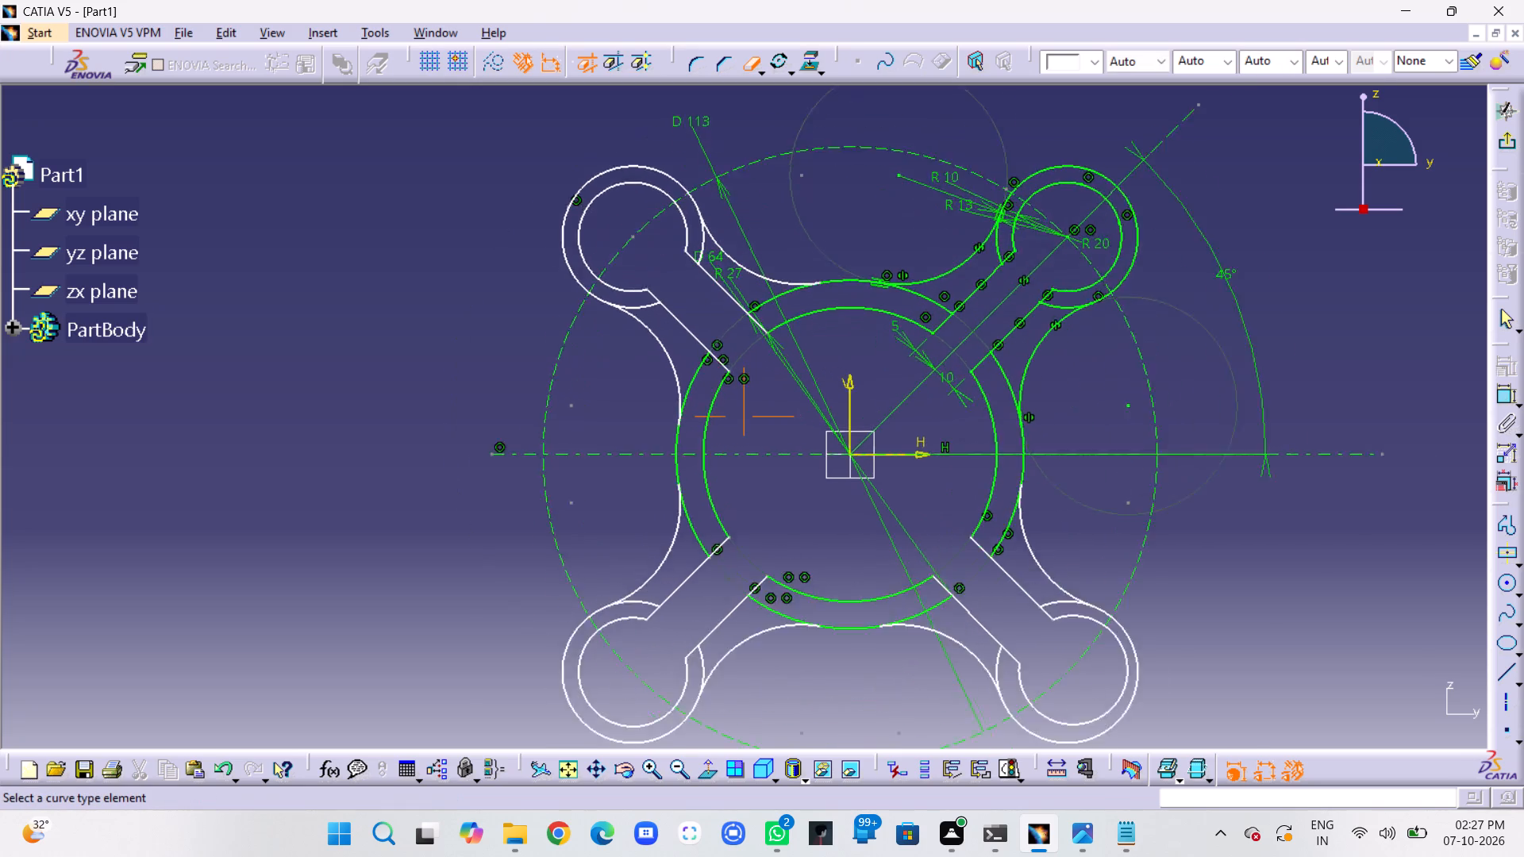
pyautogui.moveTo(1043, 366); pyautogui.dragTo(1058, 290, button='middle')
pyautogui.moveTo(1099, 367); pyautogui.dragTo(844, 463, button='middle')
pyautogui.scroll(1, 946, 416)
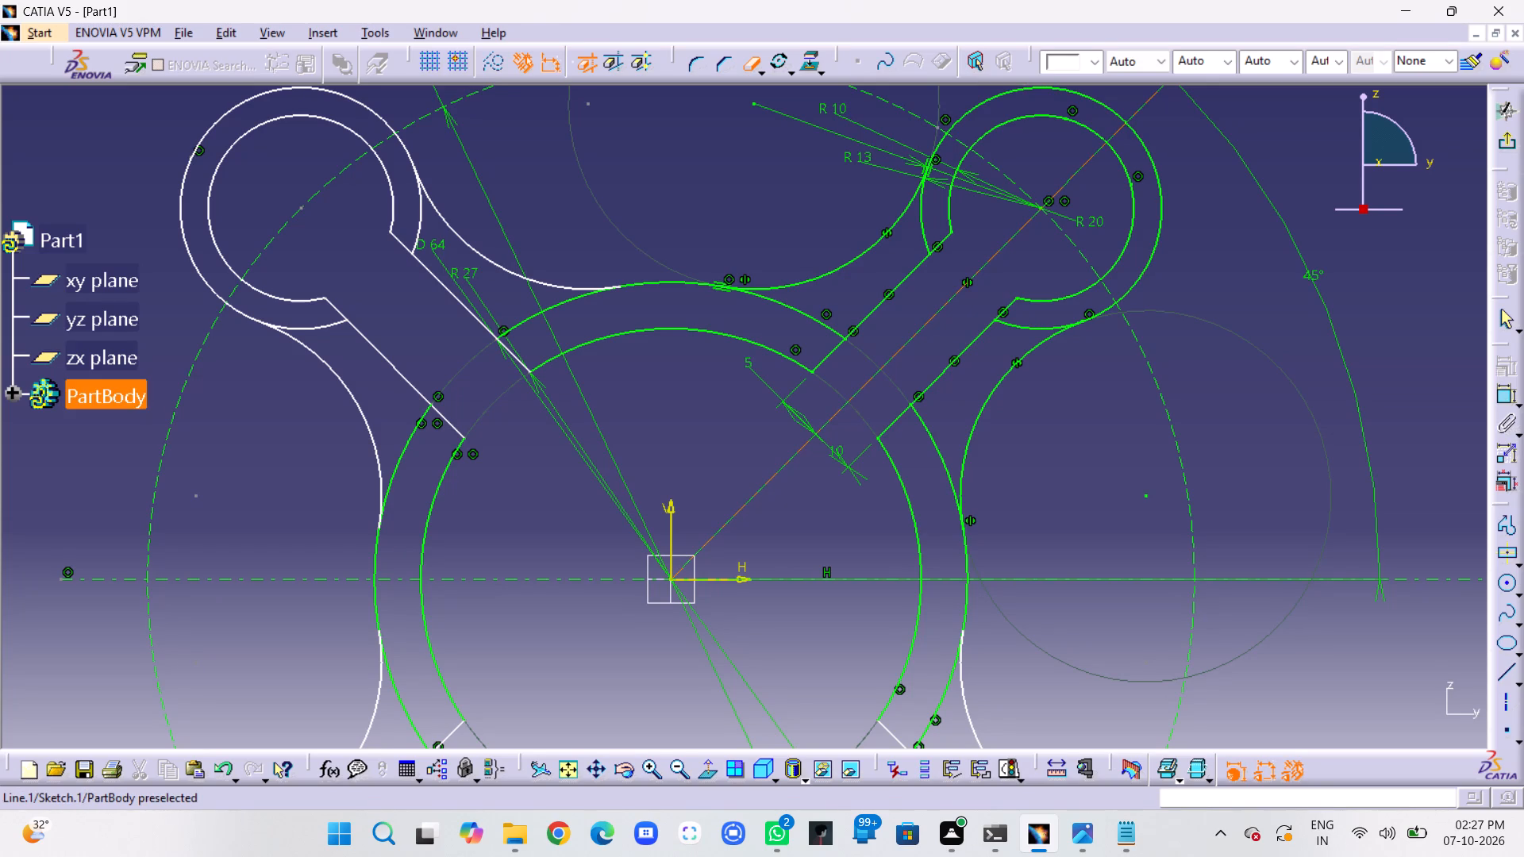
pyautogui.click(924, 233)
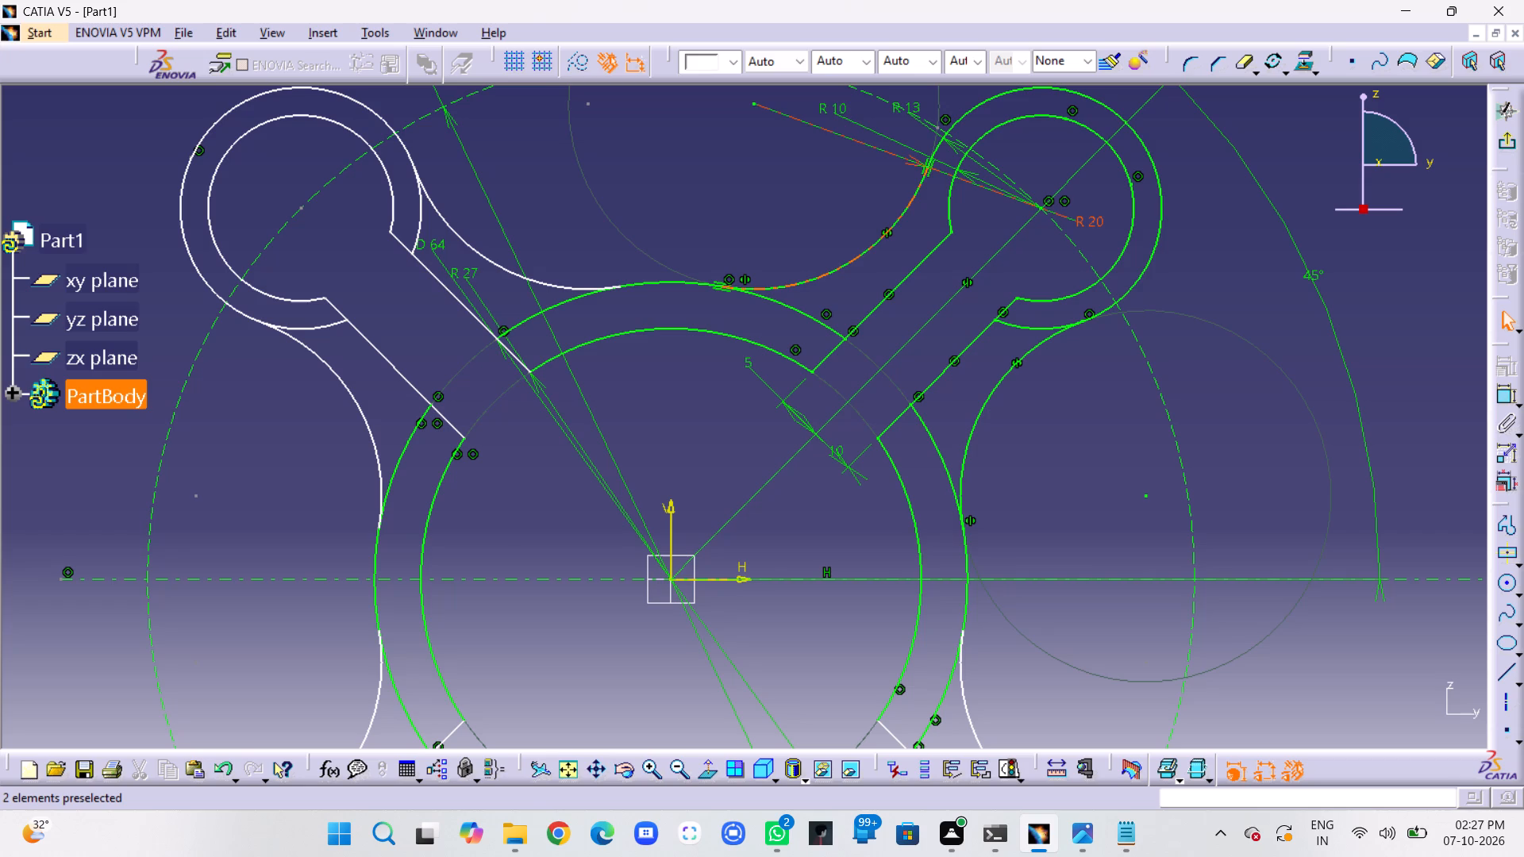
pyautogui.click(1245, 65)
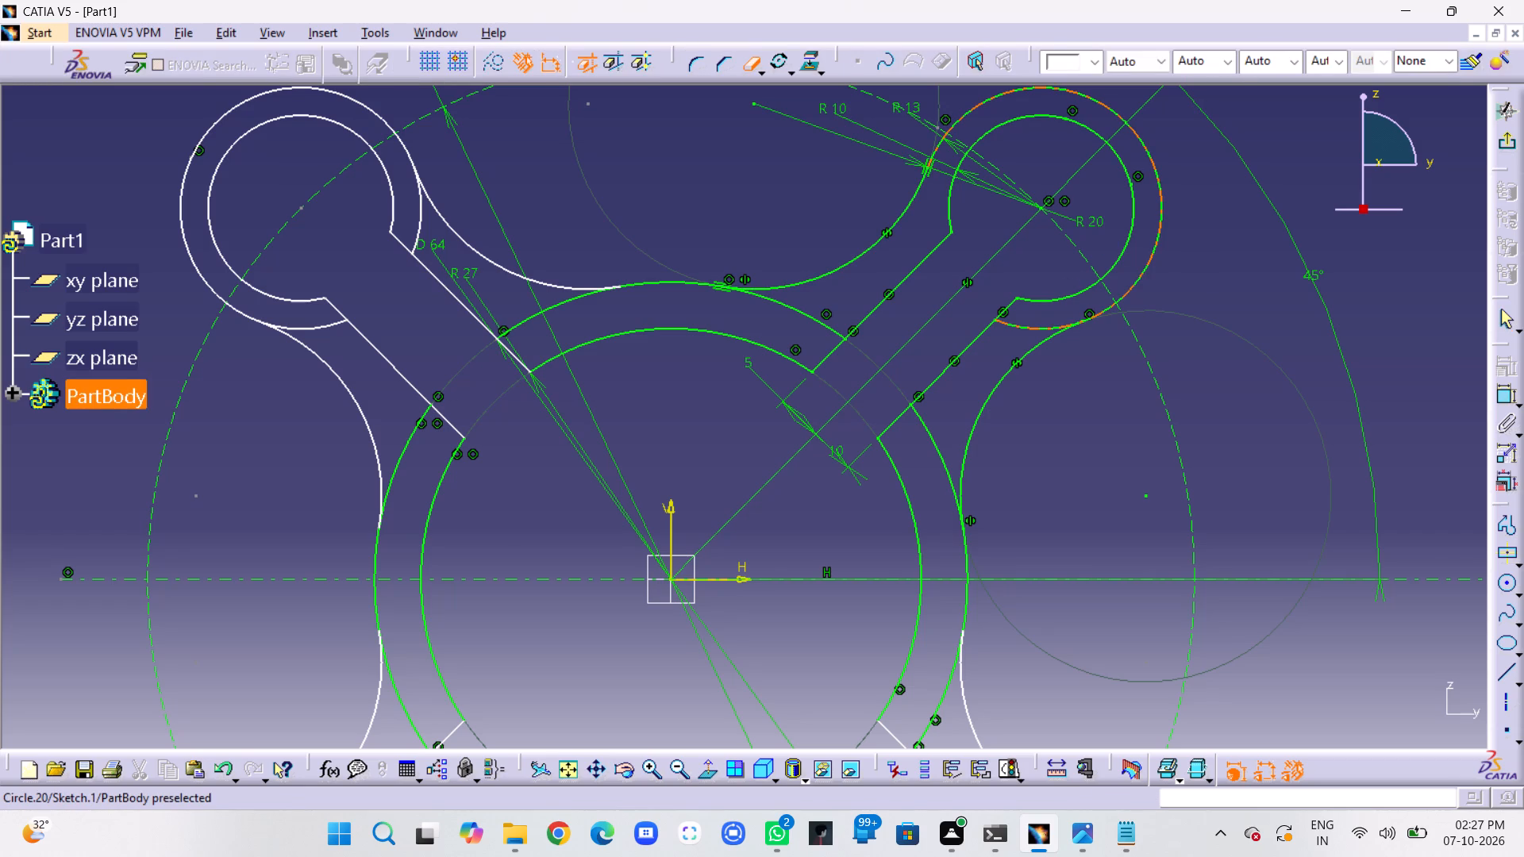
pyautogui.click(1017, 328)
# Quick Trim the D 64 ring beside both sides of the 45° arm and beside the upper-left arm's upper side, back to the R 20 blends.
pyautogui.click(1241, 62)
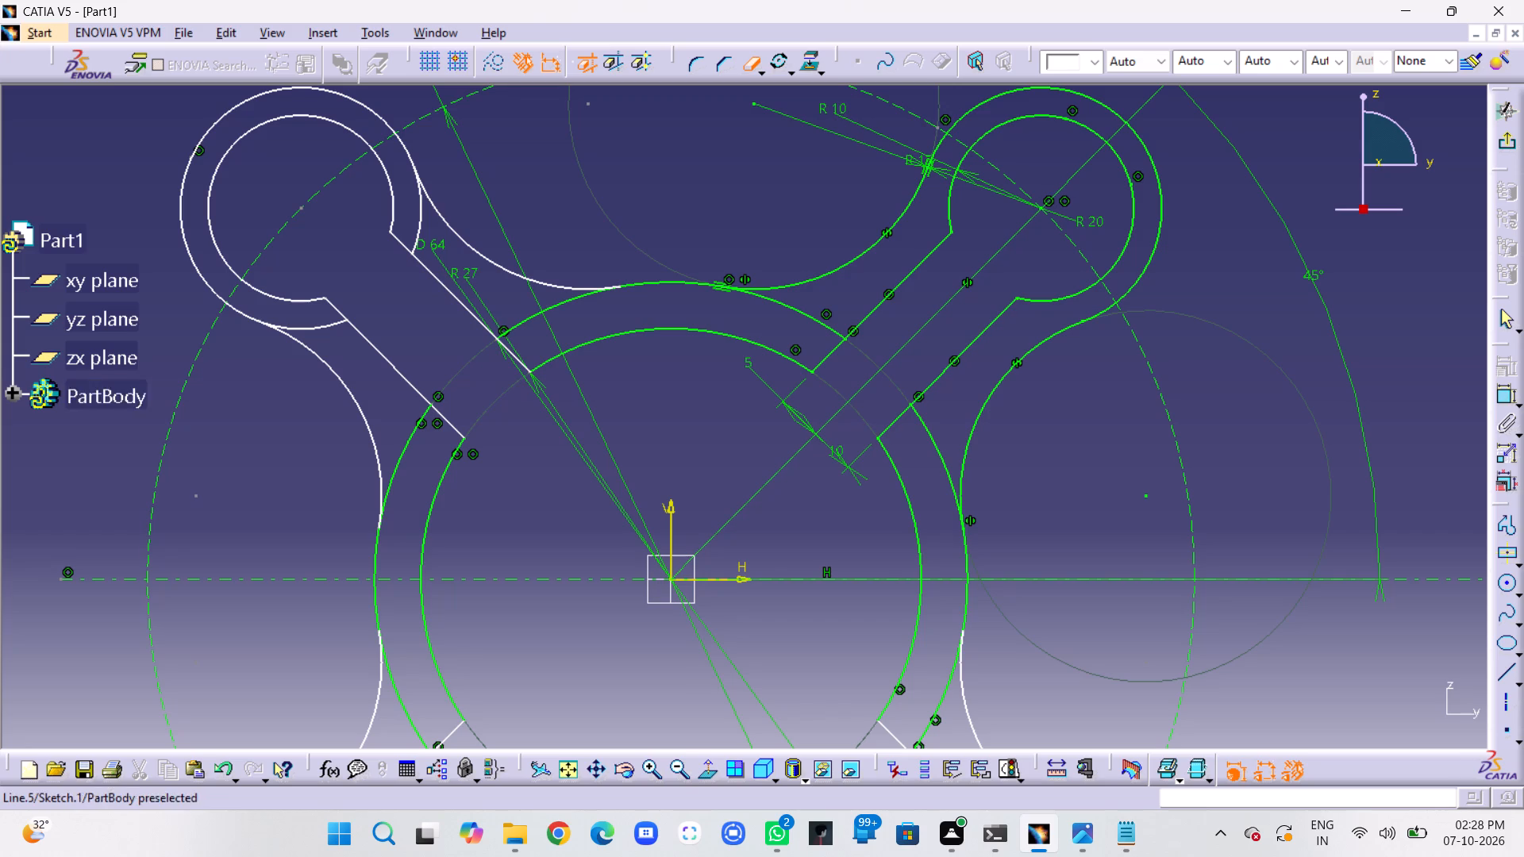
pyautogui.click(926, 427)
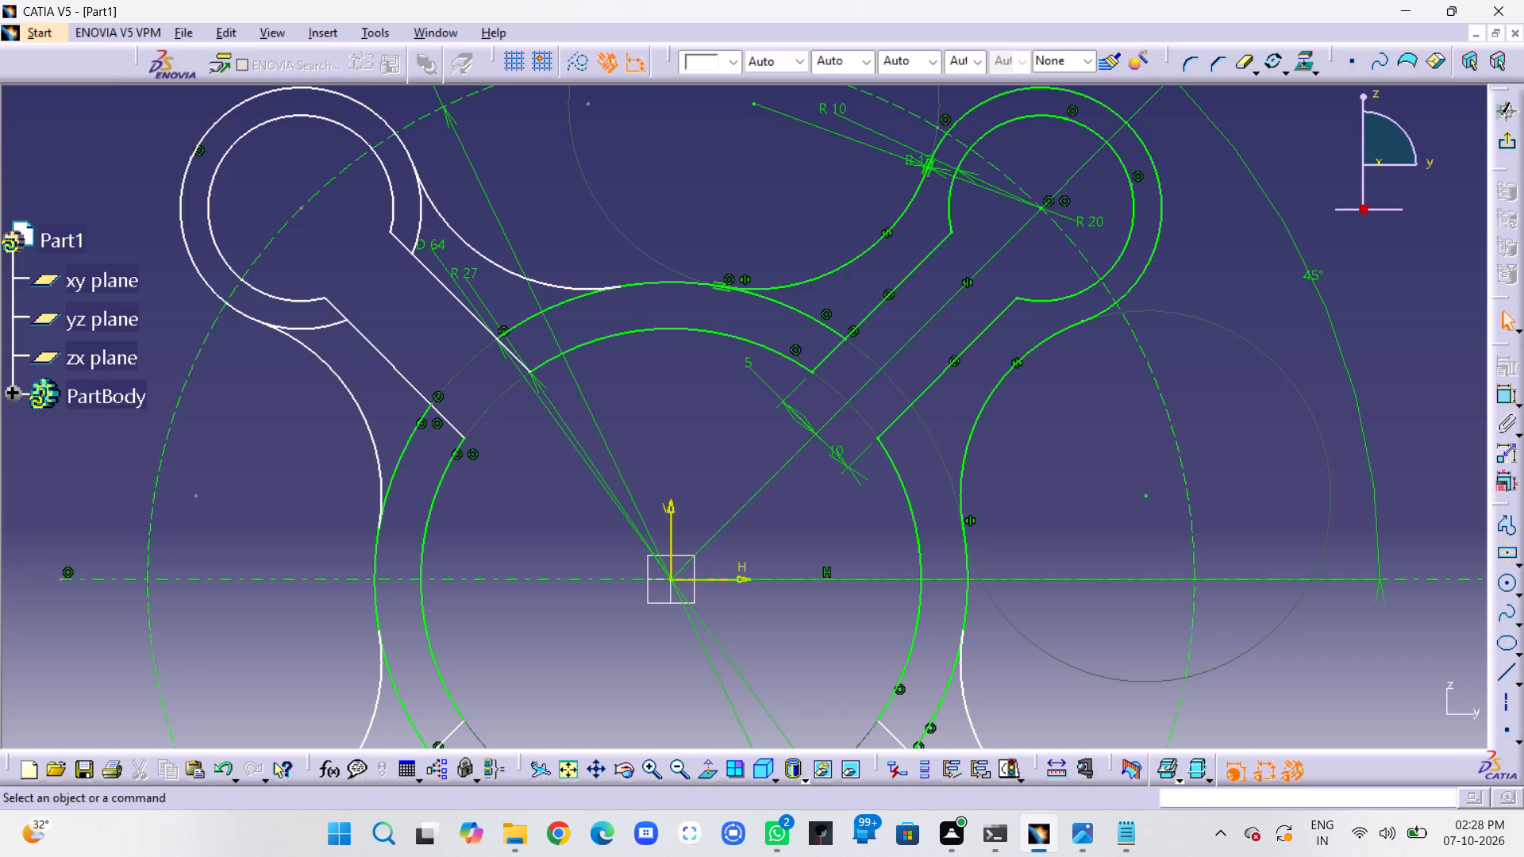
pyautogui.click(1239, 60)
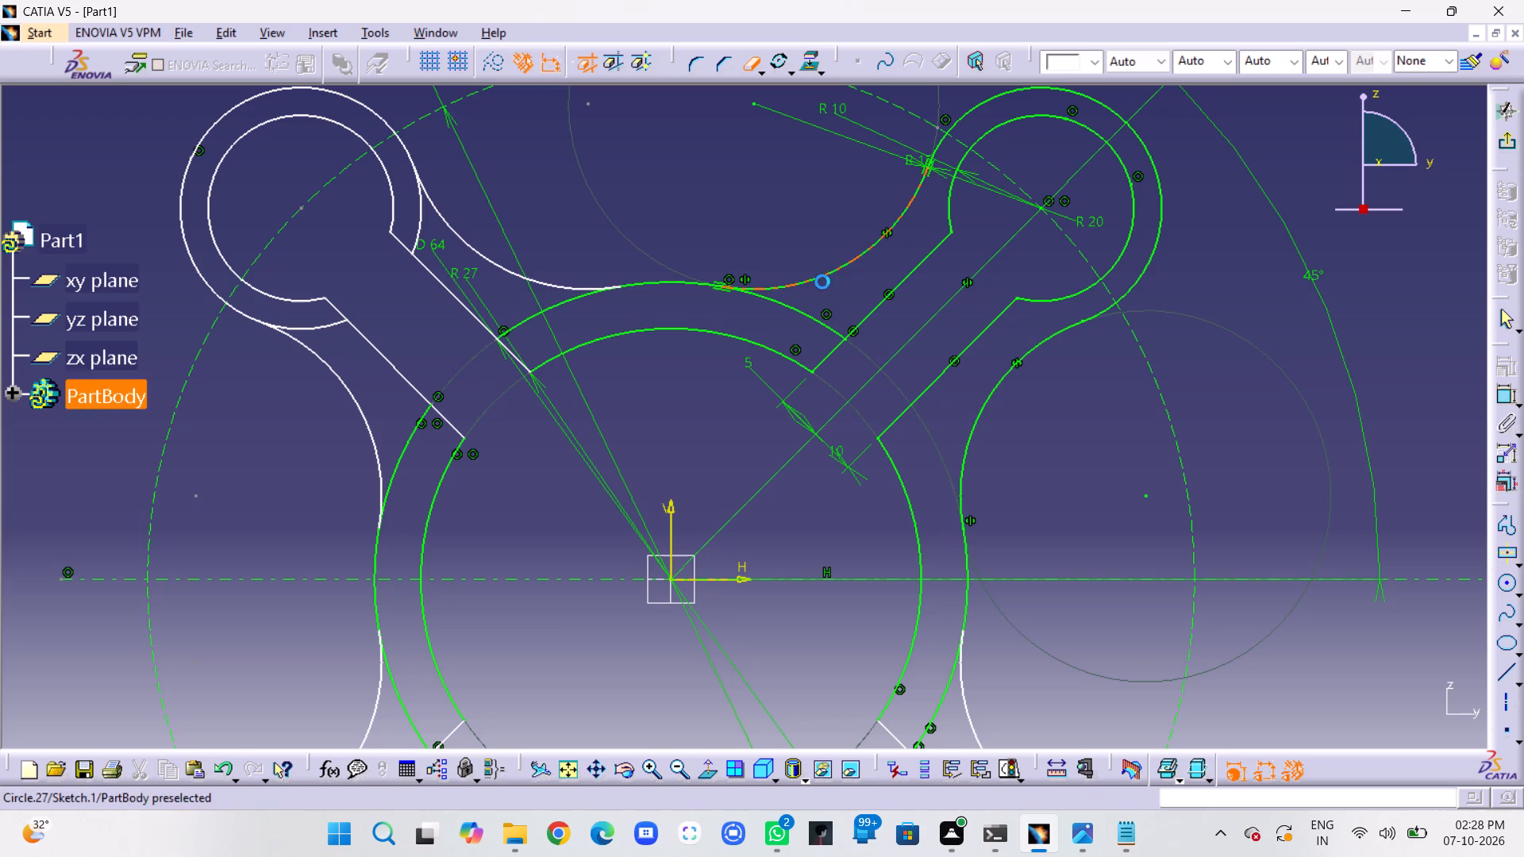
pyautogui.click(808, 317)
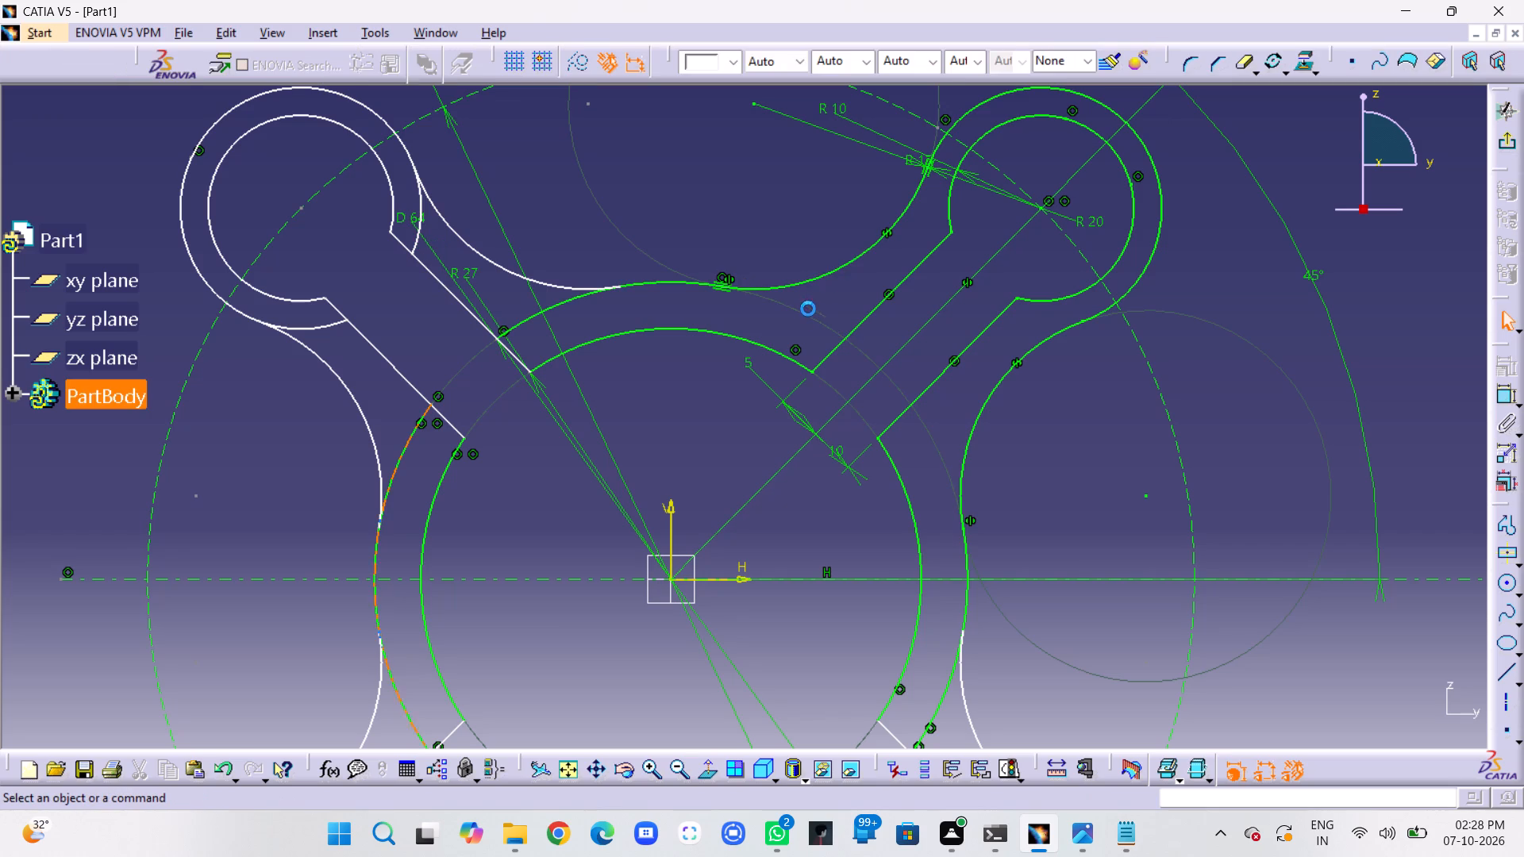
pyautogui.moveTo(783, 226); pyautogui.dragTo(931, 179, button='middle')
pyautogui.click(1244, 63)
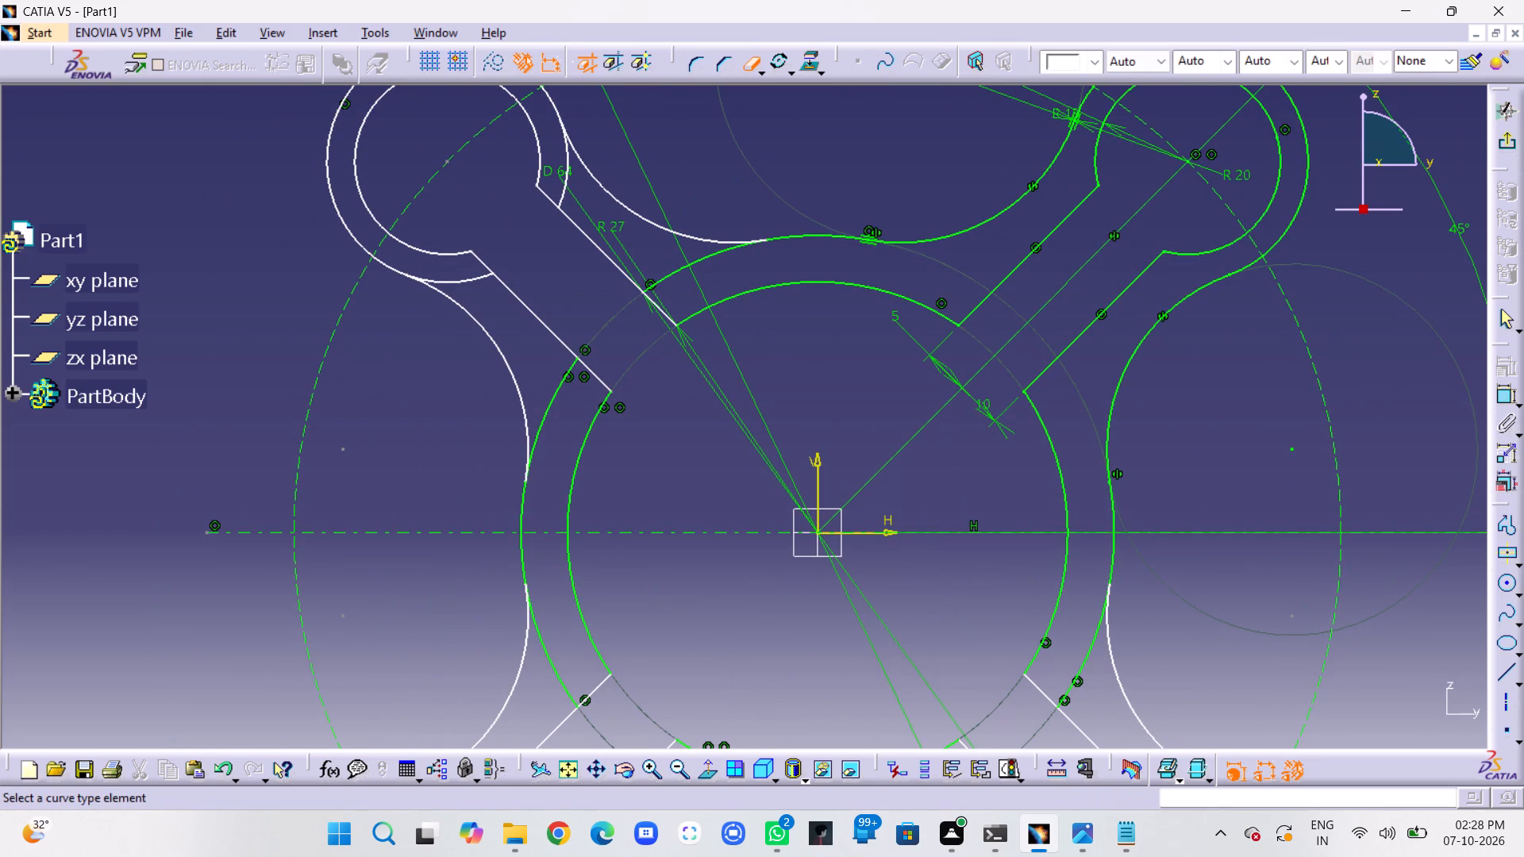
pyautogui.click(677, 272)
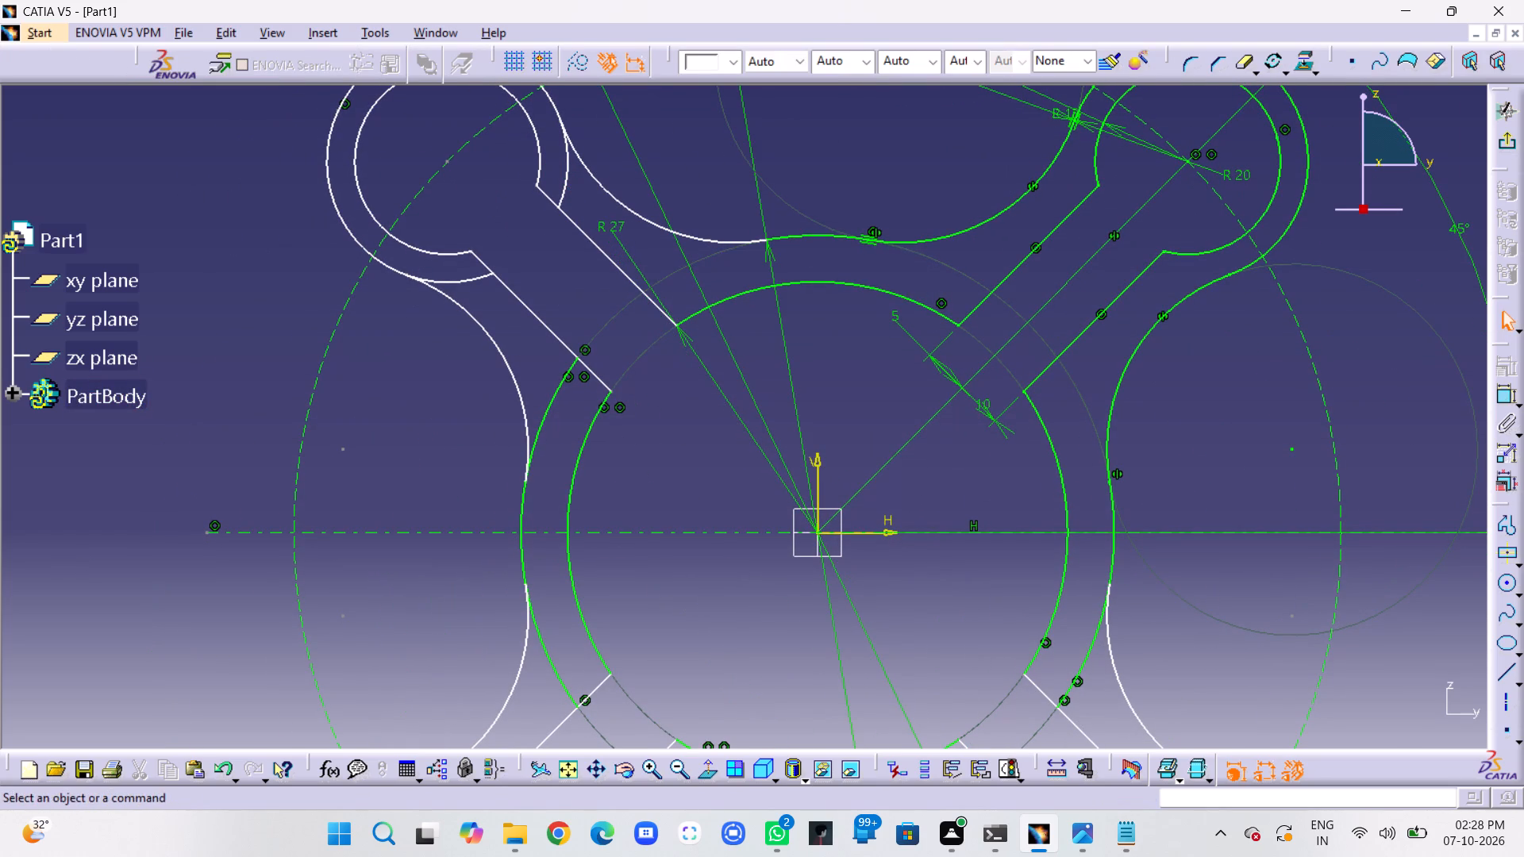
# Quick Trim both inner portions of the R 13 end arc on the upper-left arm, back to its R 20 blends.
pyautogui.click(1239, 64)
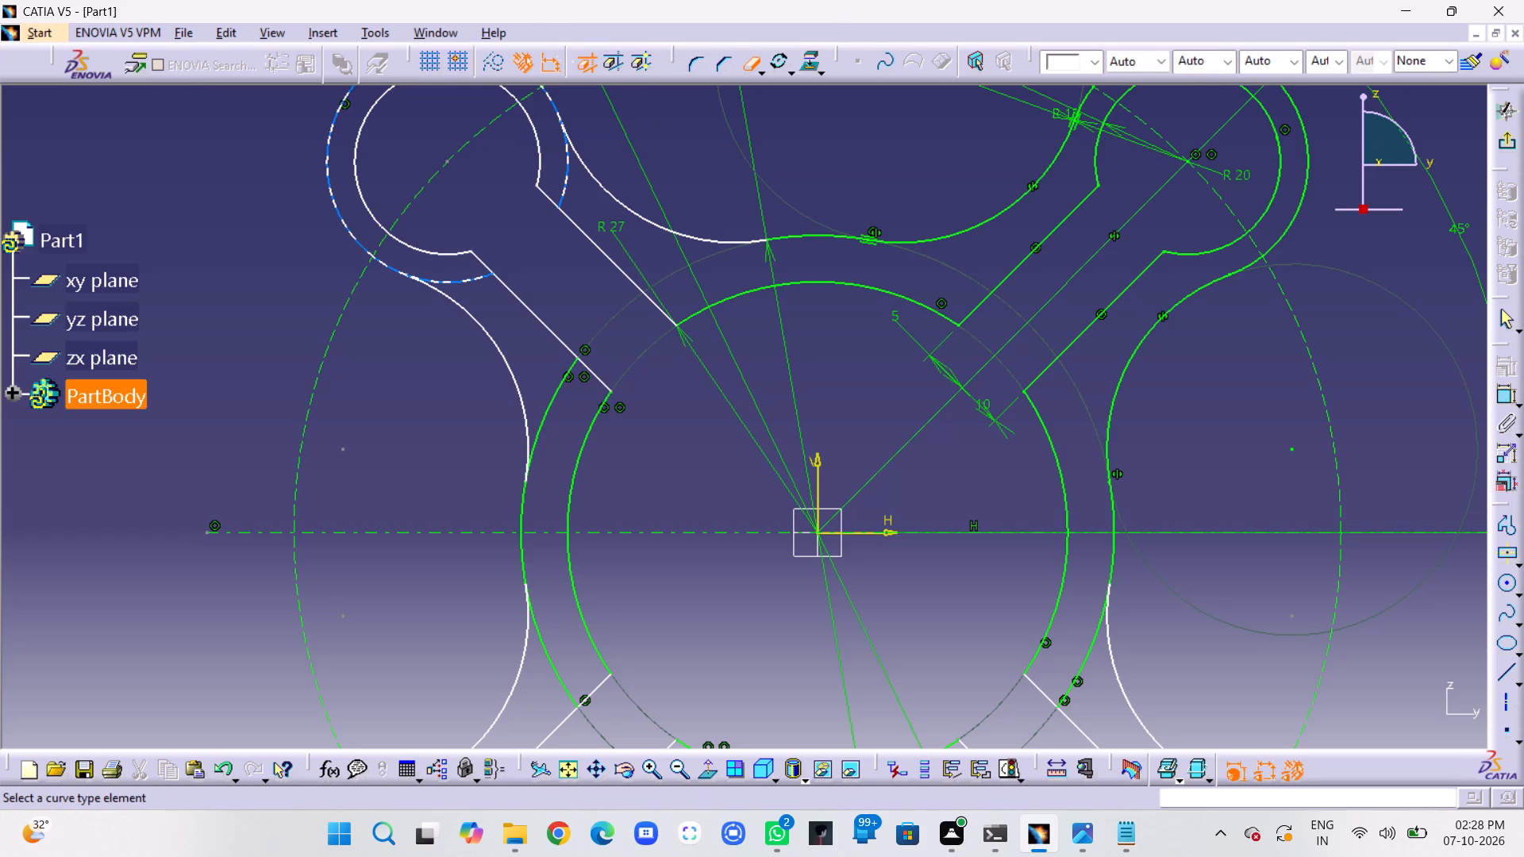
pyautogui.click(564, 183)
pyautogui.moveTo(692, 161); pyautogui.dragTo(746, 266, button='middle')
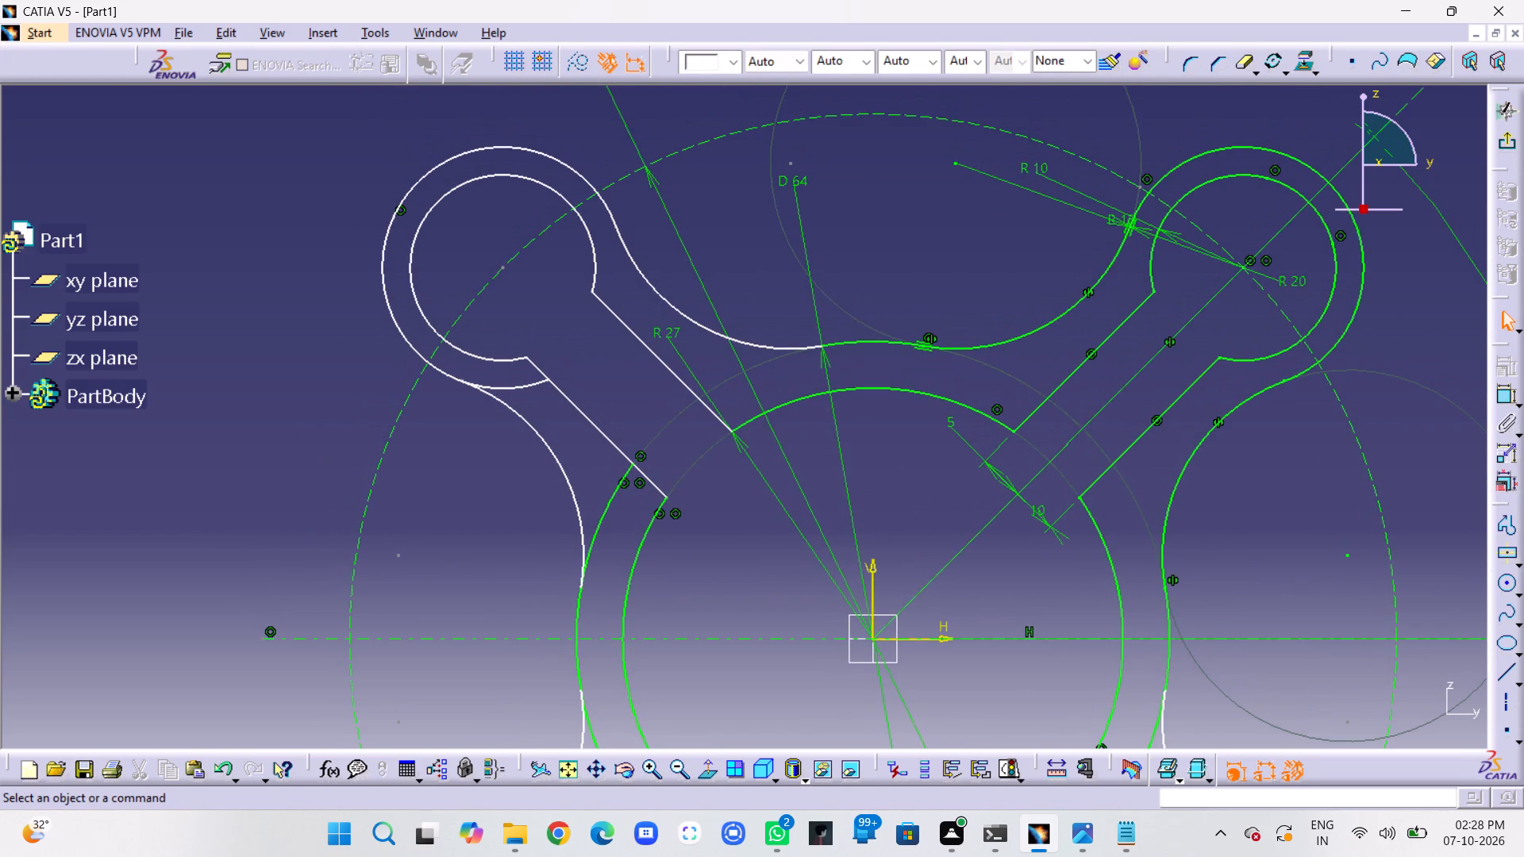
pyautogui.click(1242, 66)
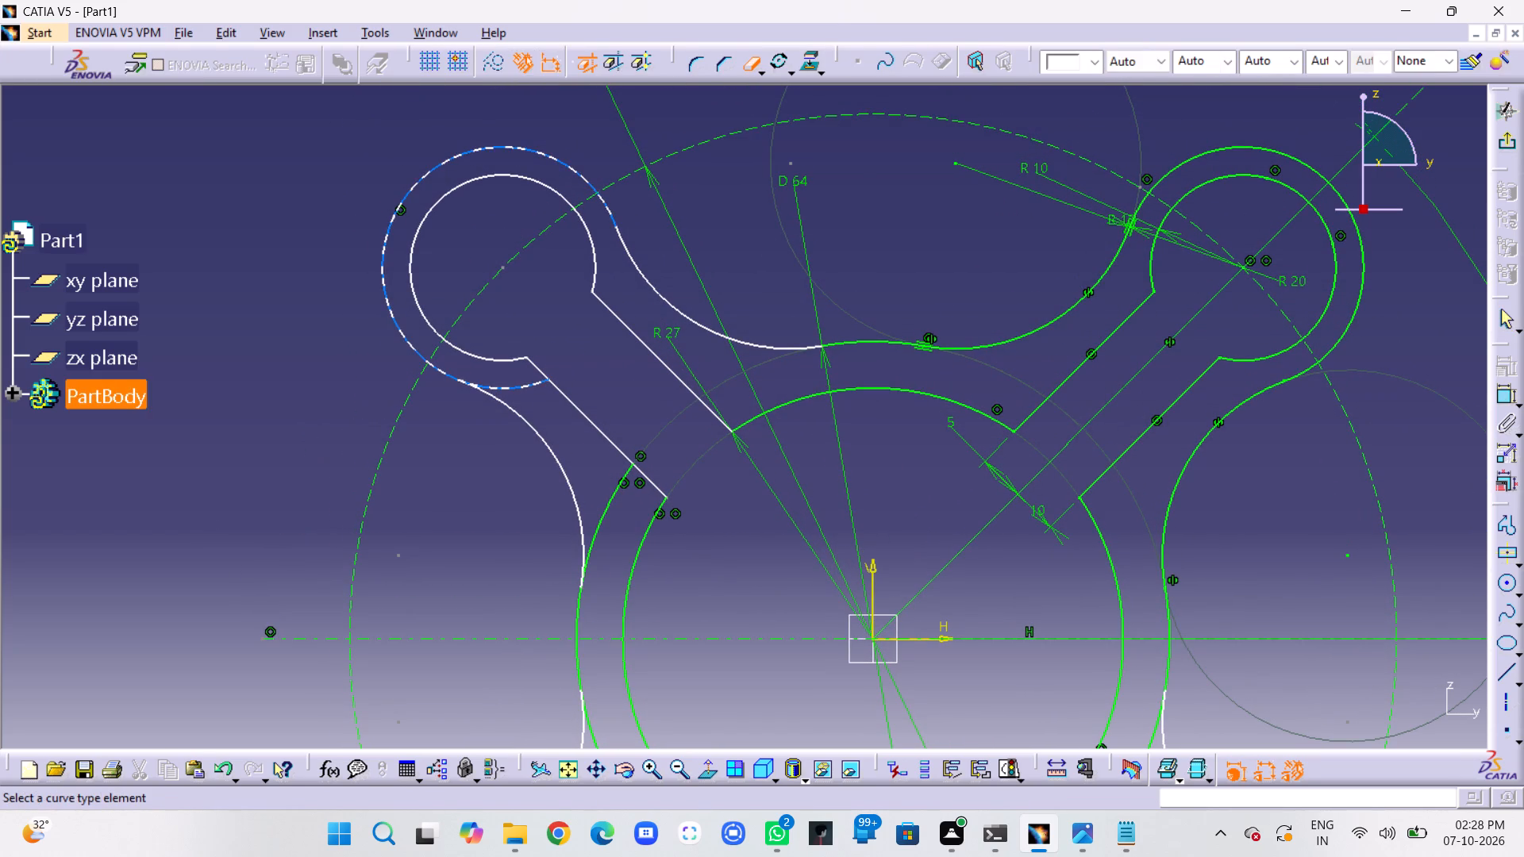
pyautogui.click(517, 390)
# Quick Trim the remaining D 64 ring ends on the profile's left, bottom and lower-right sides back to the R 20 blends.
pyautogui.moveTo(599, 359); pyautogui.dragTo(578, 294, button='middle')
pyautogui.rightClick(578, 290)
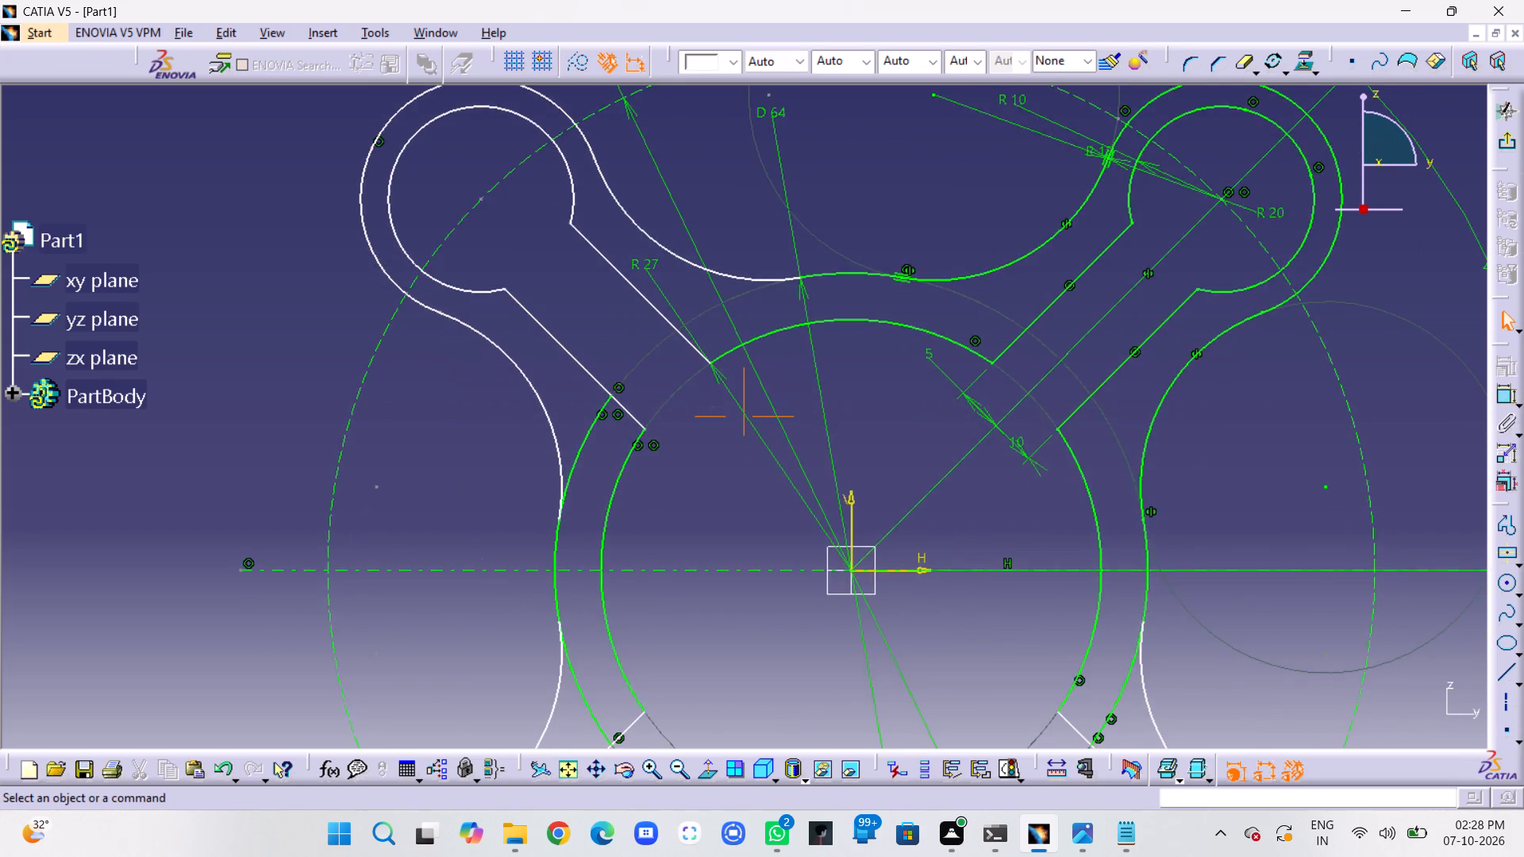
pyautogui.moveTo(578, 294); pyautogui.dragTo(592, 323, button='middle')
pyautogui.moveTo(631, 347); pyautogui.dragTo(548, 200, button='middle')
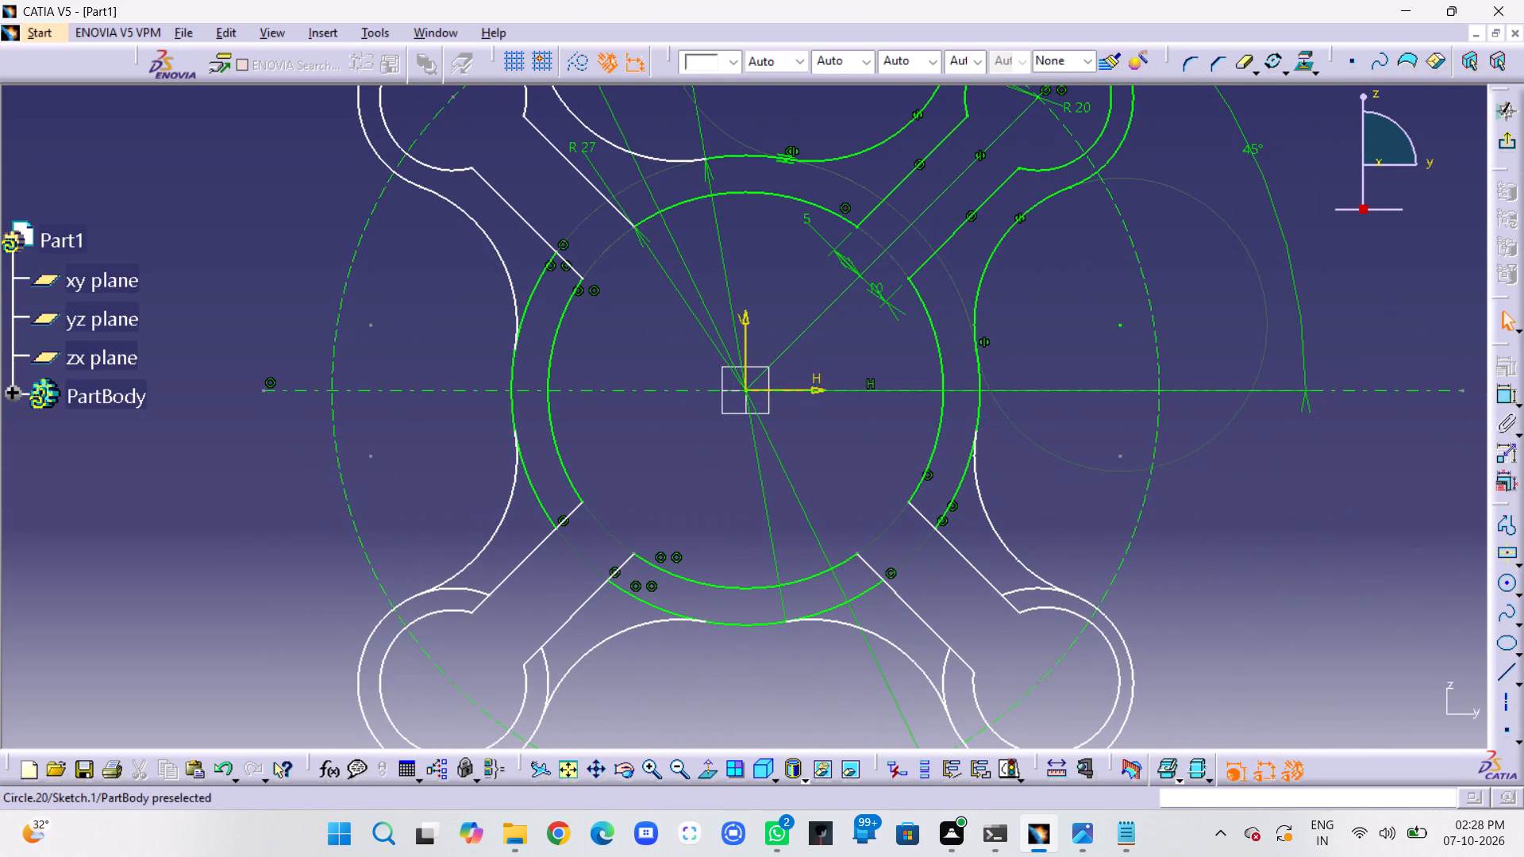
pyautogui.click(1246, 65)
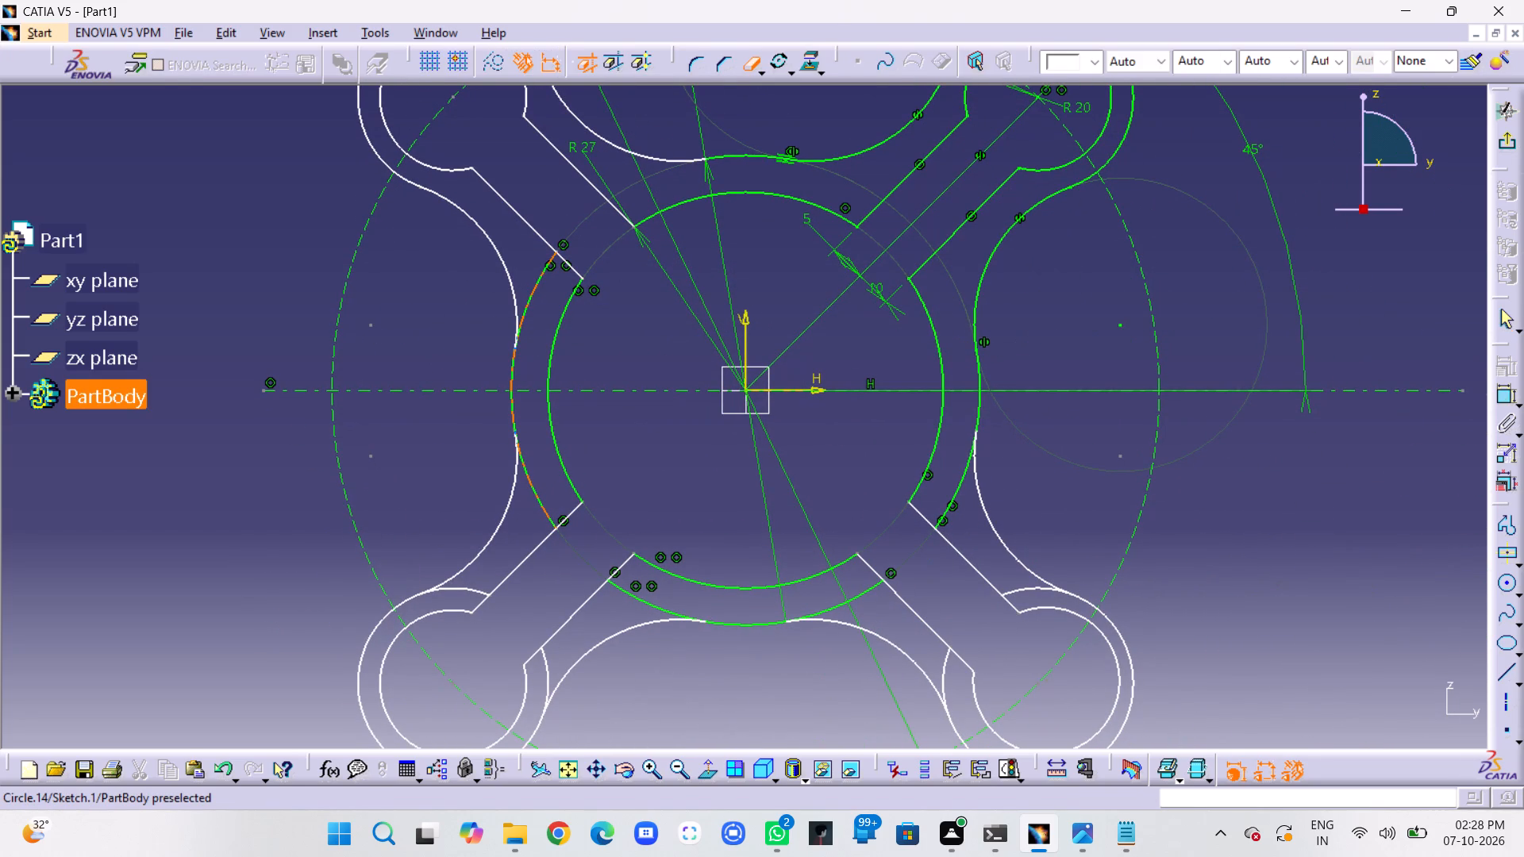
pyautogui.click(535, 288)
pyautogui.click(1243, 70)
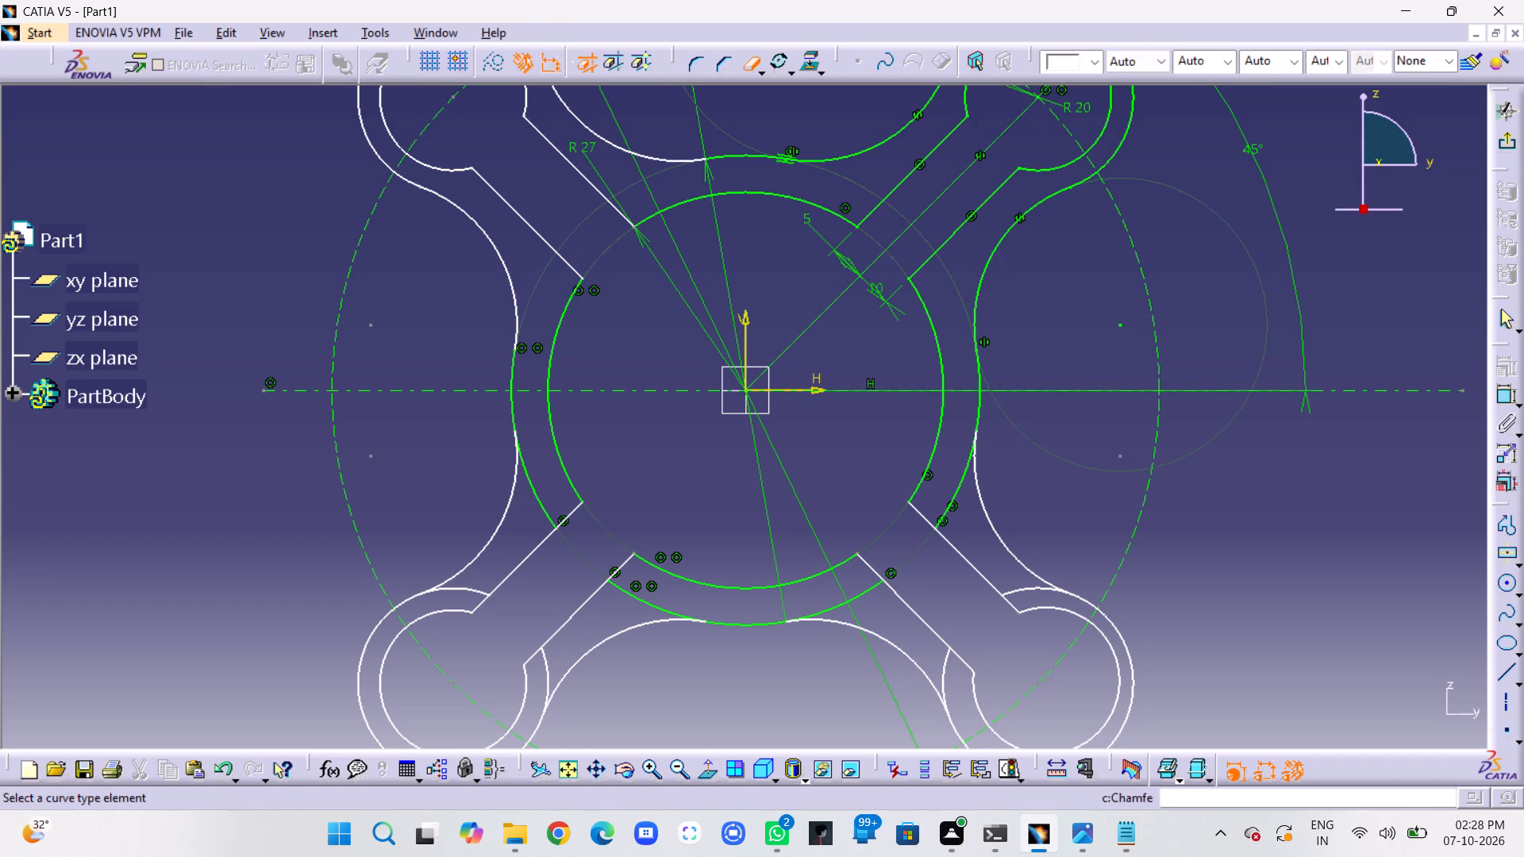
pyautogui.click(535, 498)
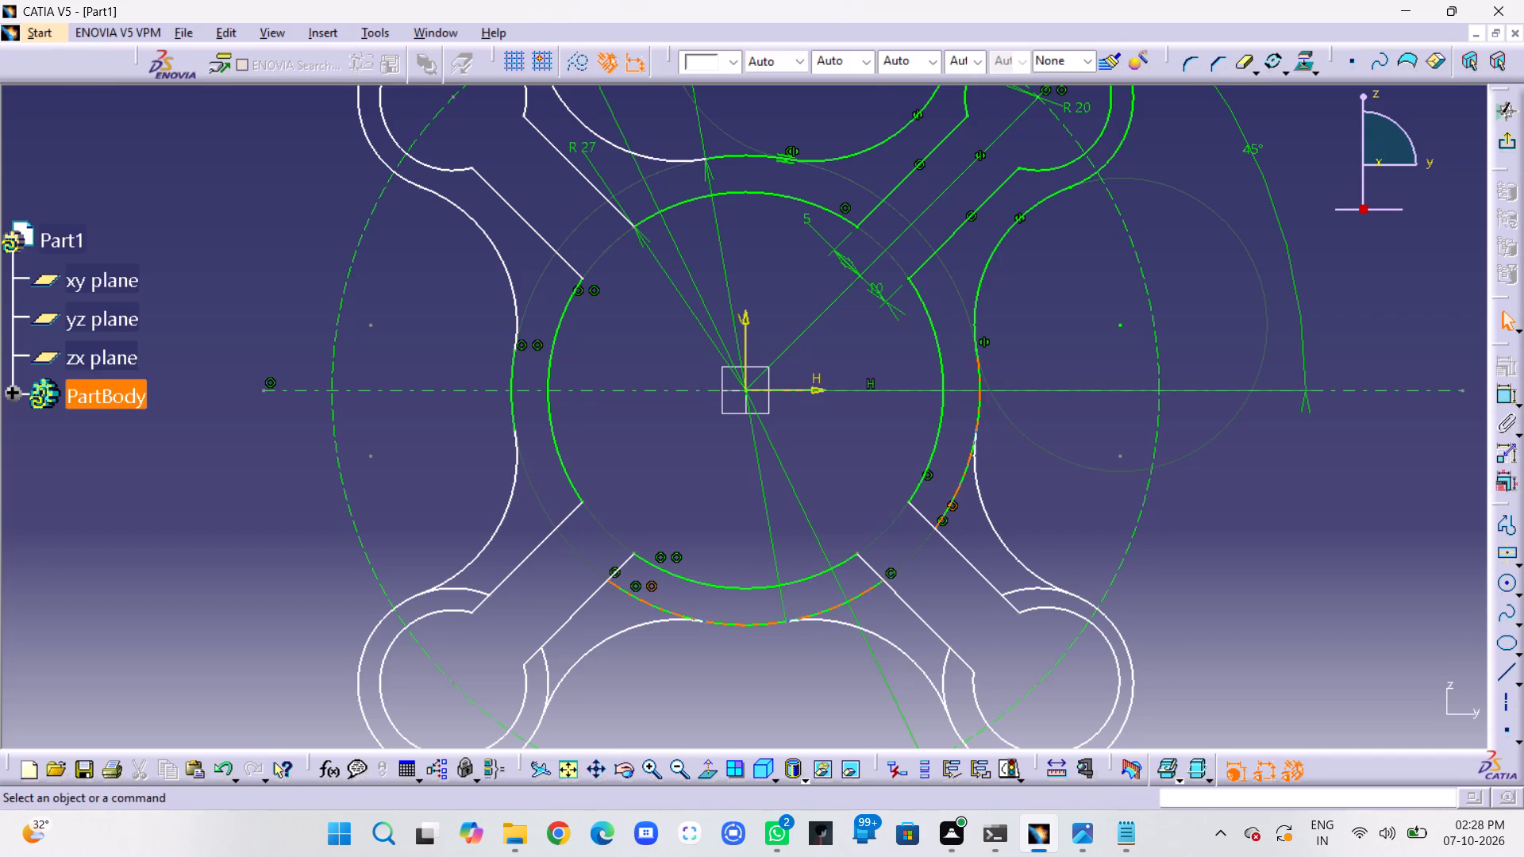
pyautogui.click(1245, 63)
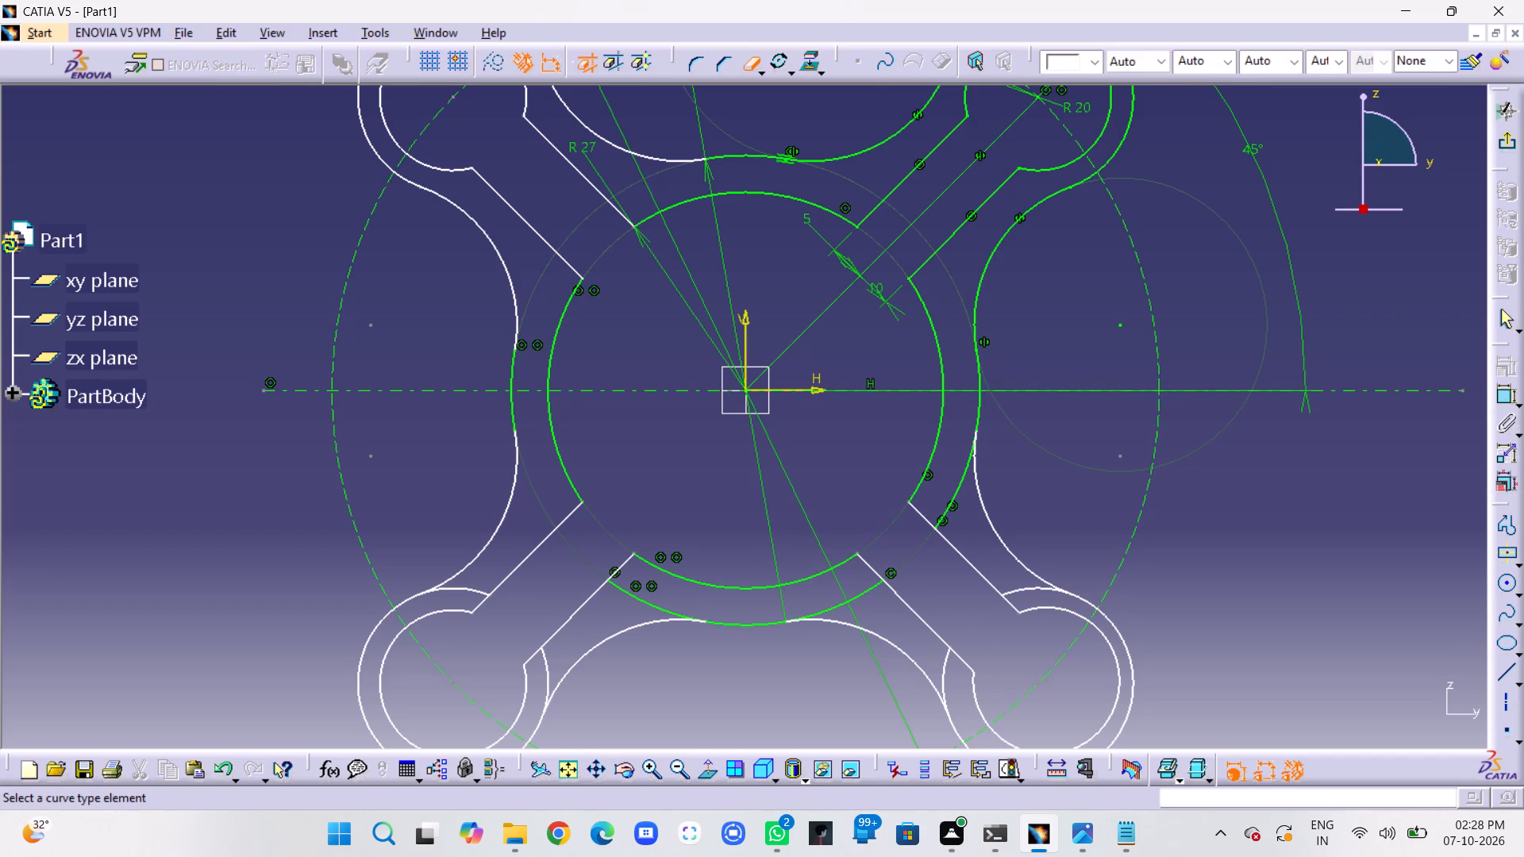
pyautogui.click(627, 599)
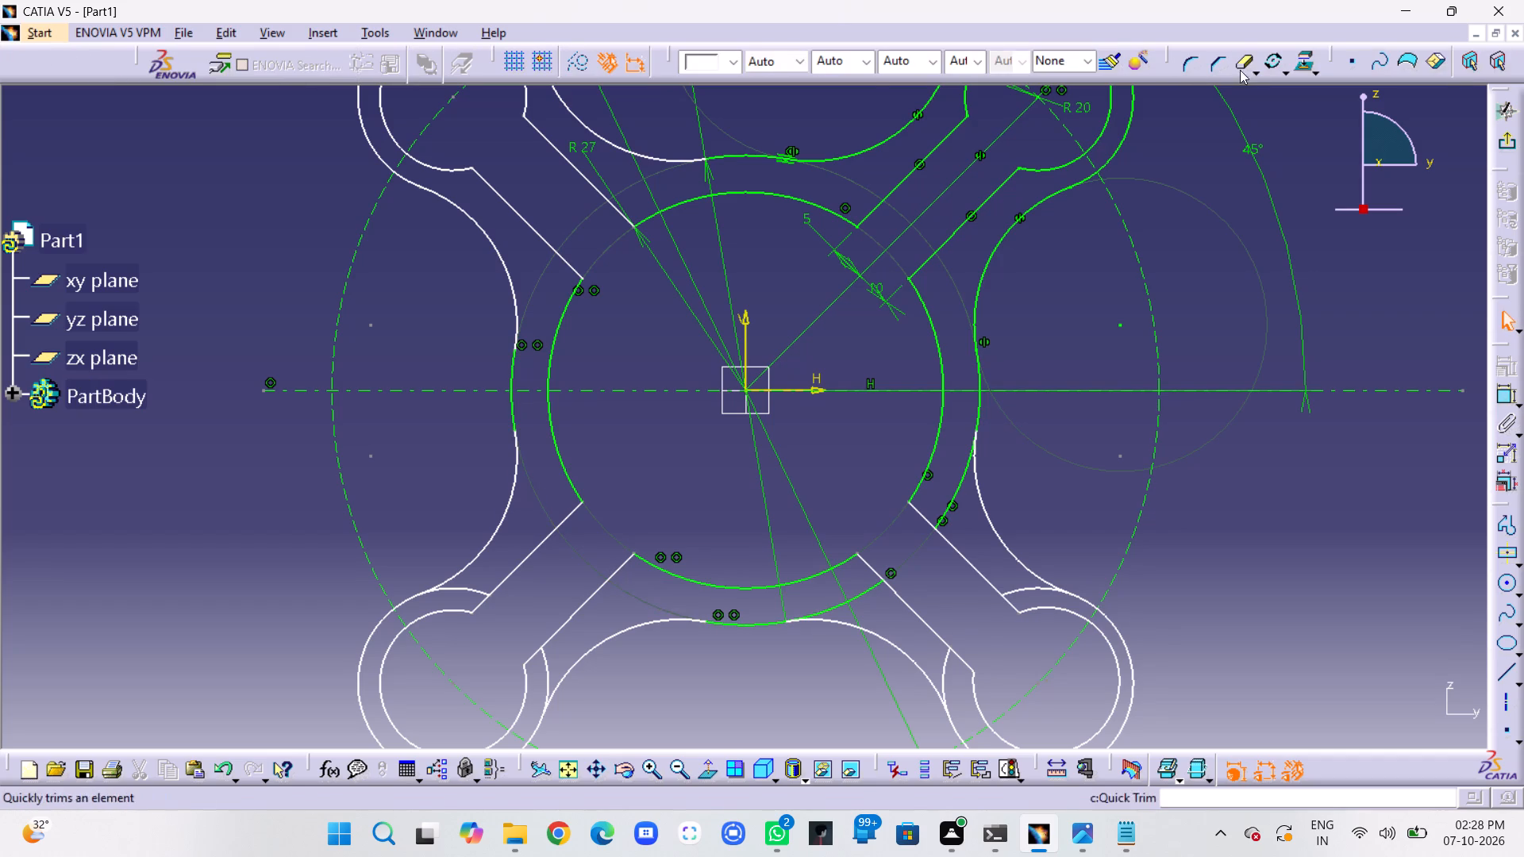
pyautogui.click(1237, 63)
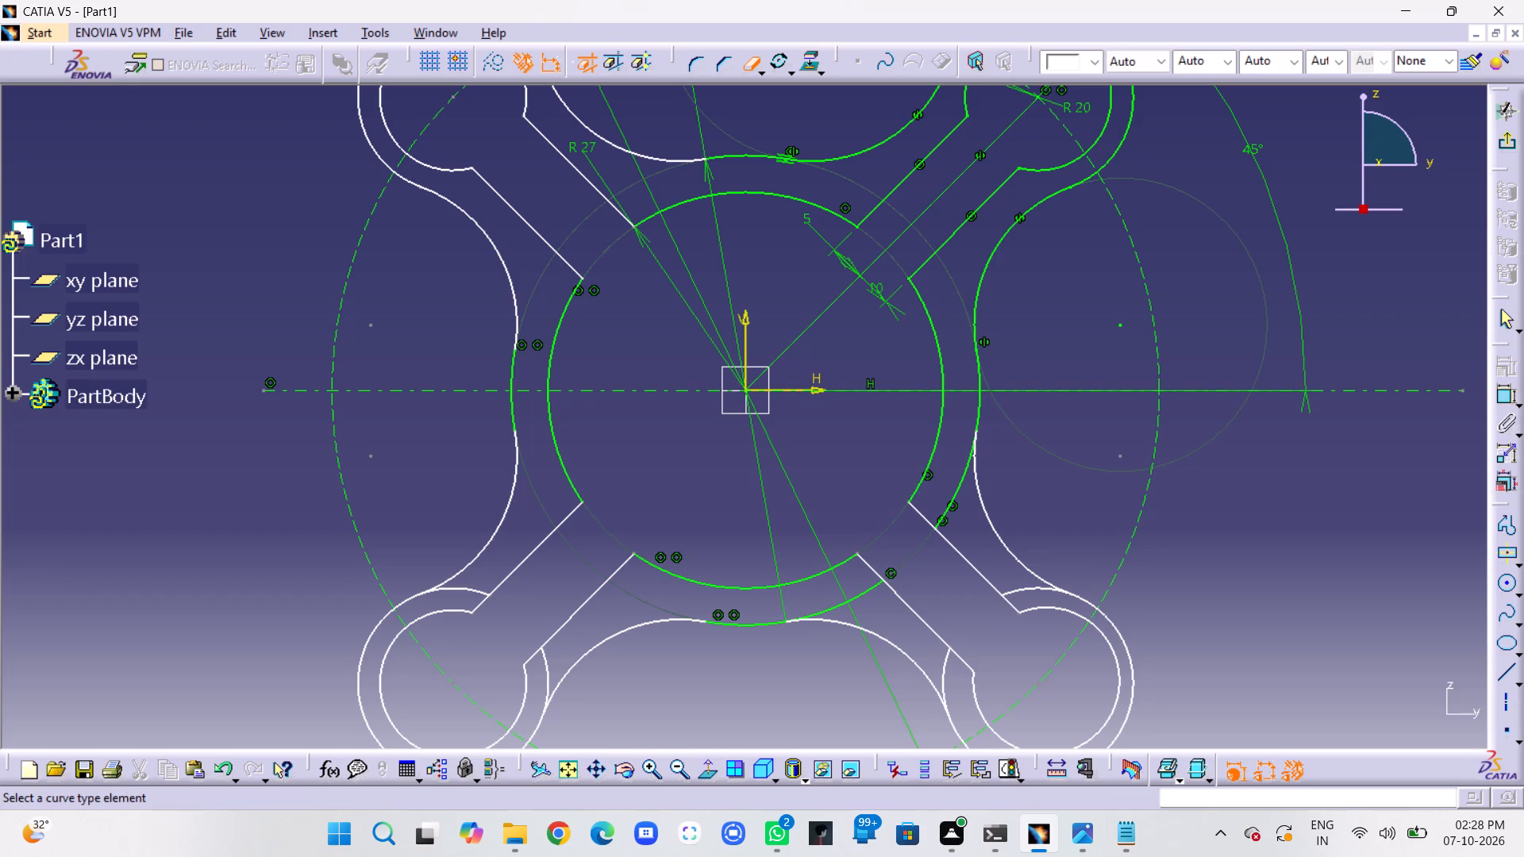
pyautogui.click(870, 588)
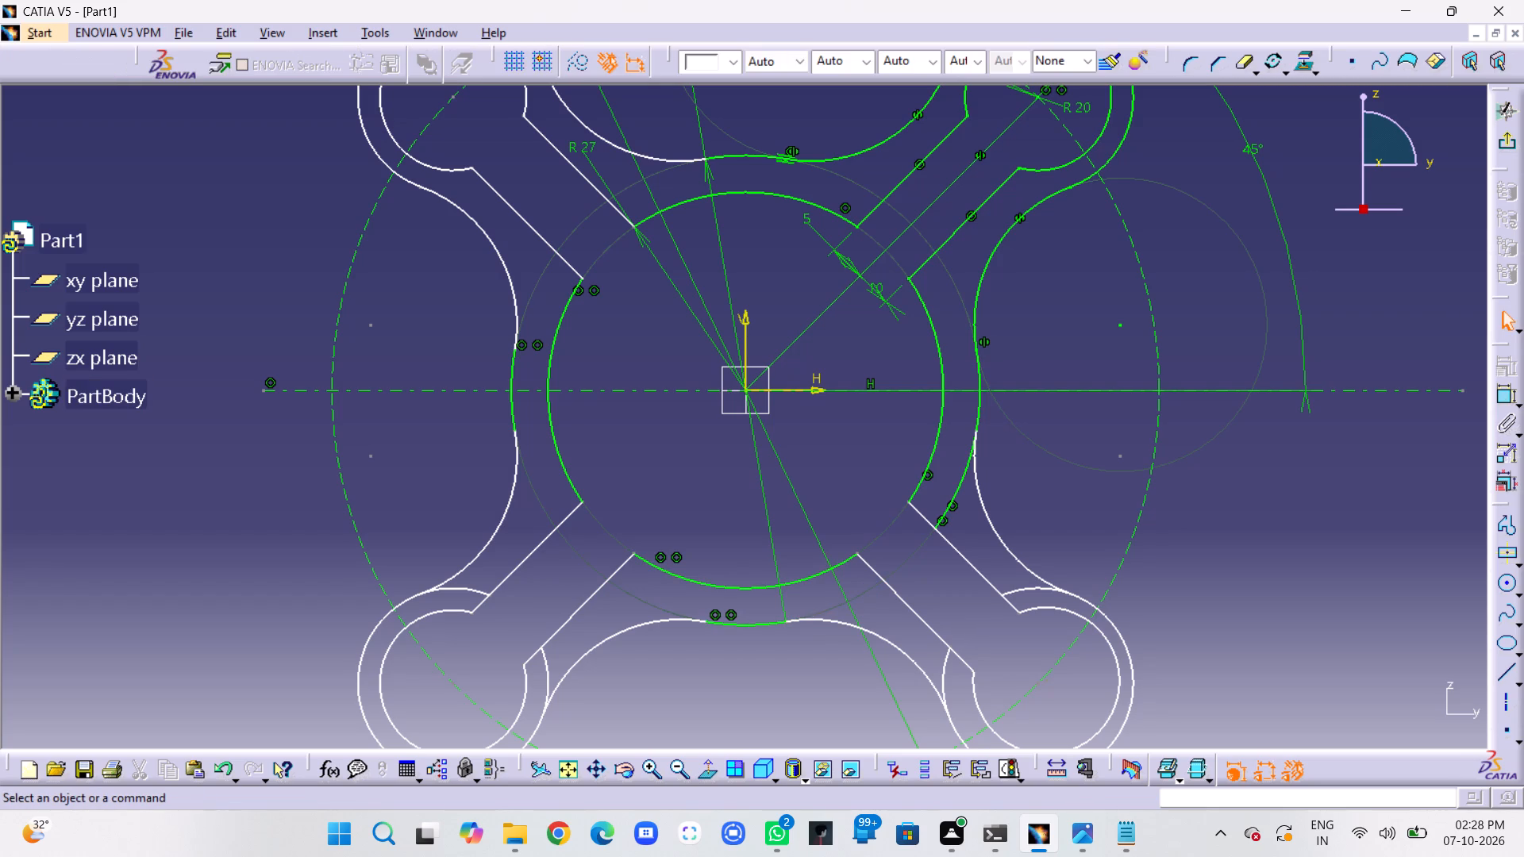
pyautogui.click(1246, 63)
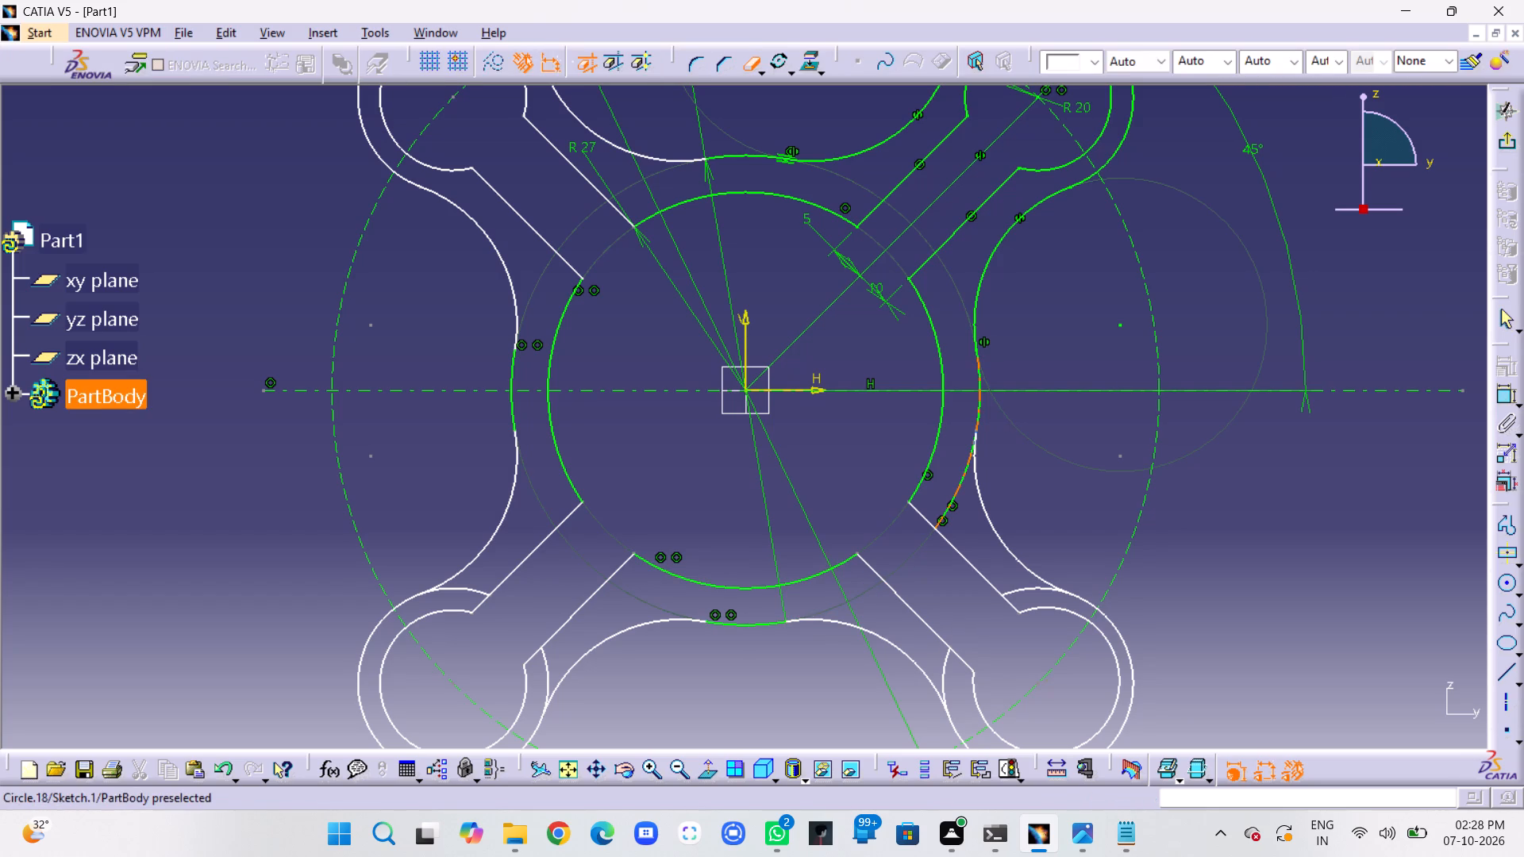
pyautogui.click(955, 494)
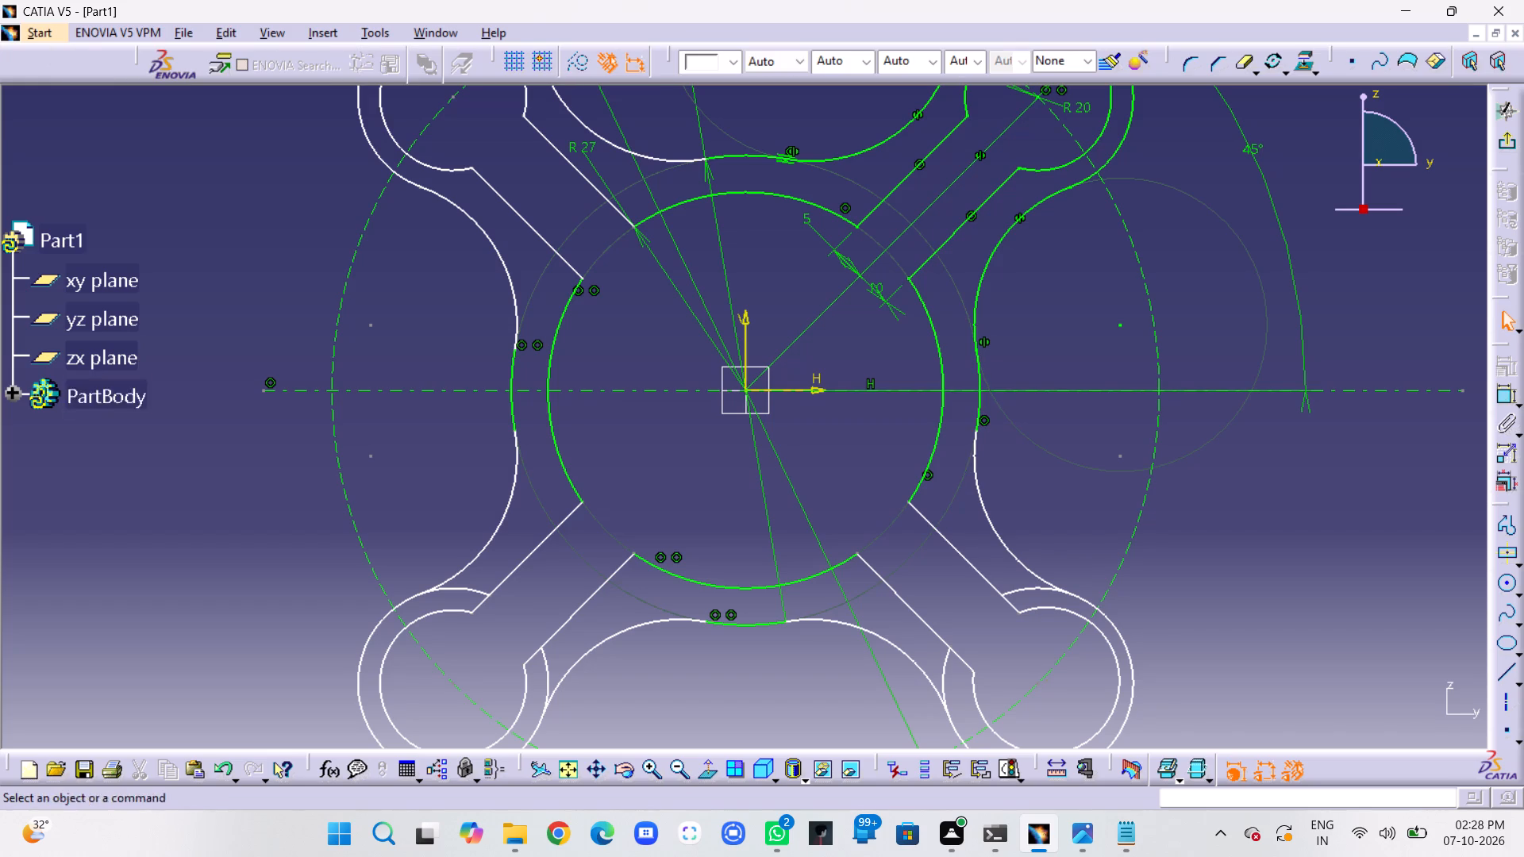
# Quick Trim both inner portions of the R 13 end arcs on the lower-right and lower-left arms, back to their R 20 blends.
pyautogui.click(1247, 65)
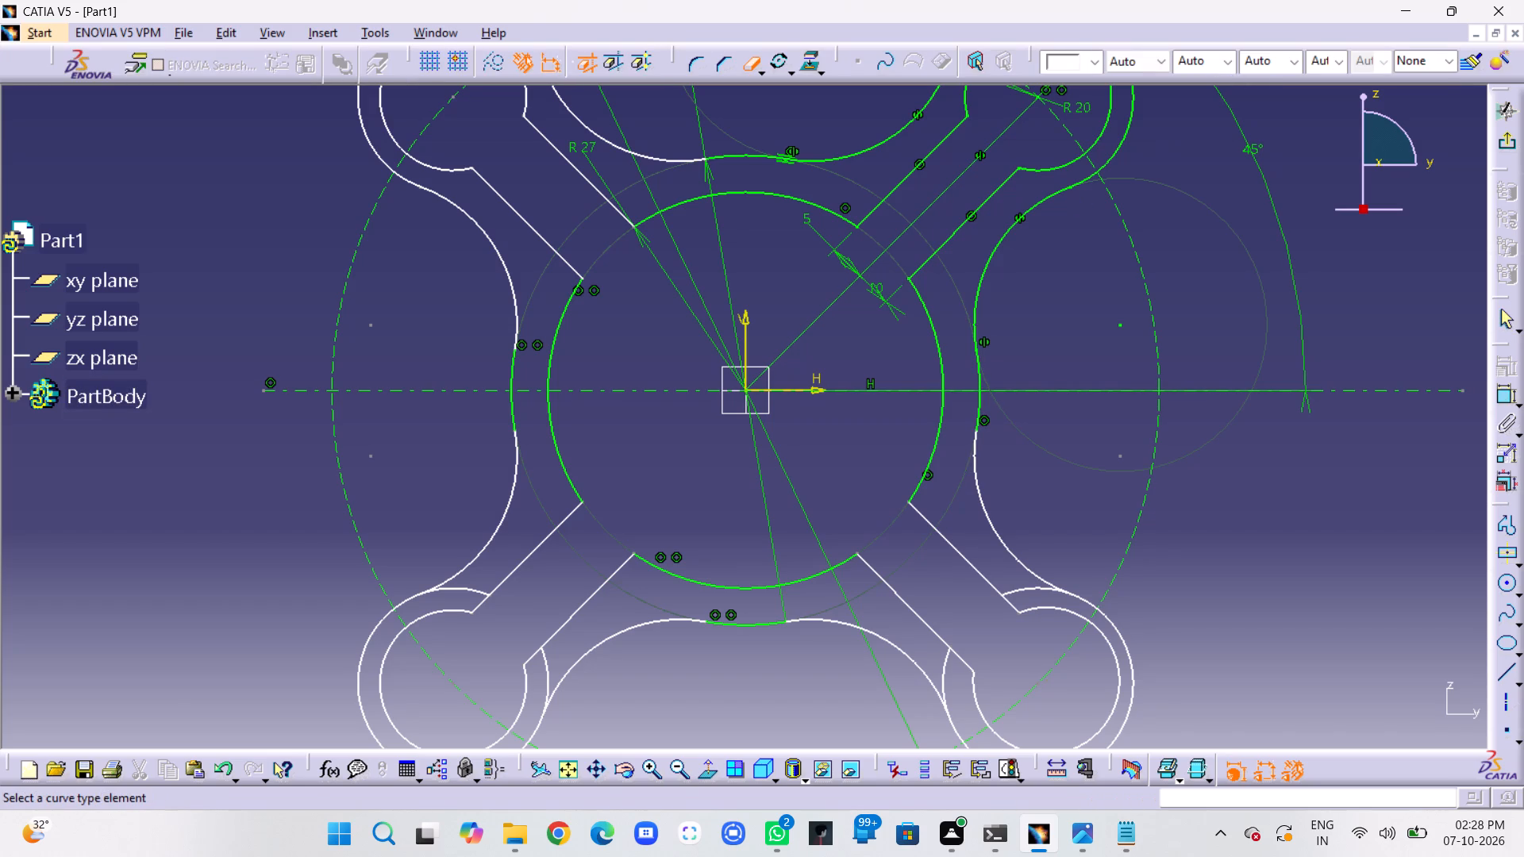
pyautogui.click(1020, 591)
pyautogui.click(1245, 57)
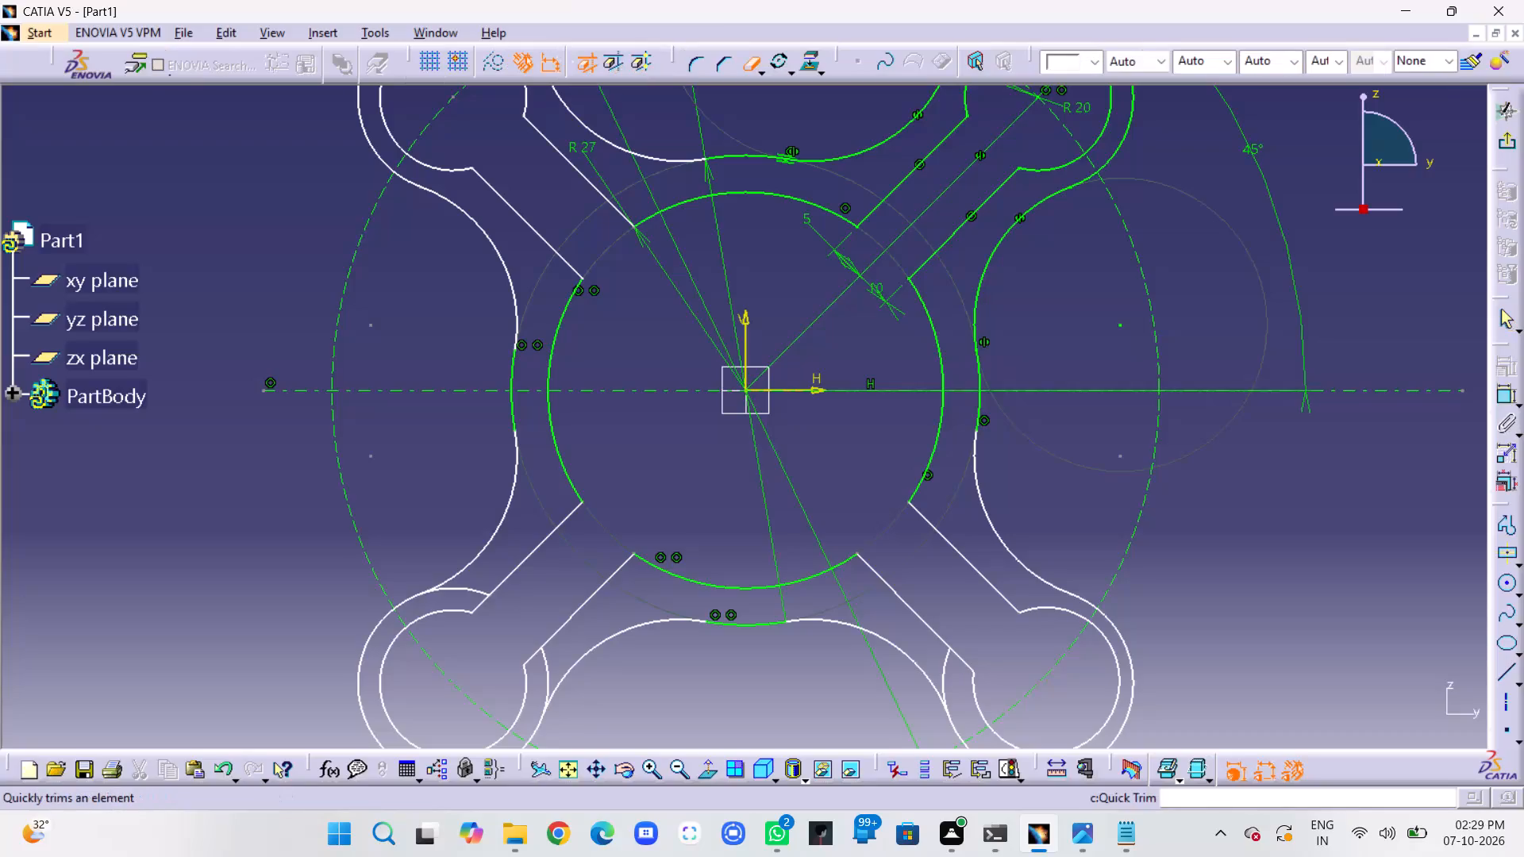
pyautogui.click(943, 661)
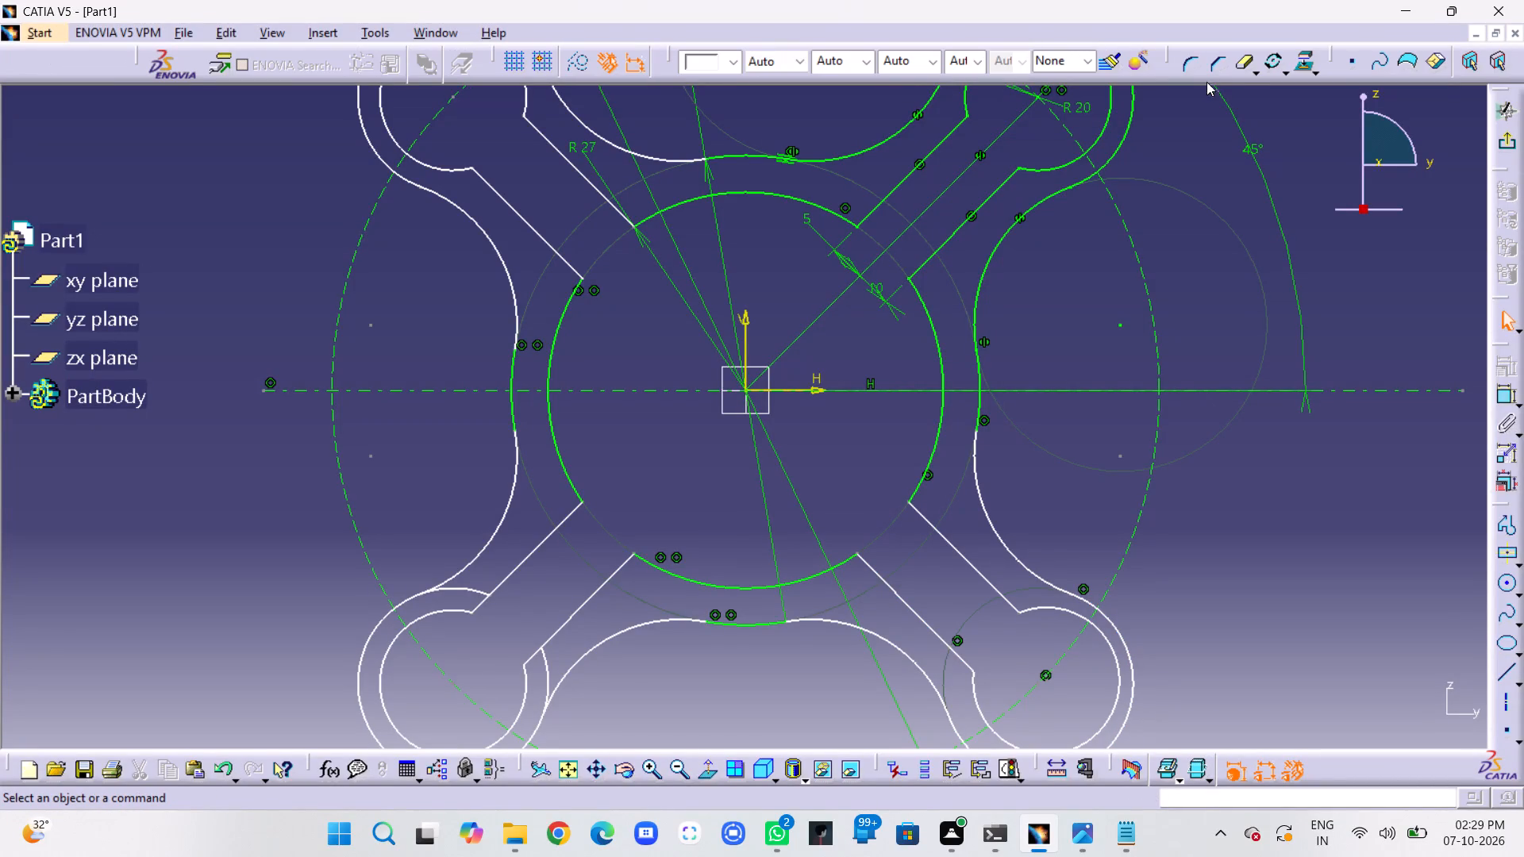
pyautogui.click(1243, 63)
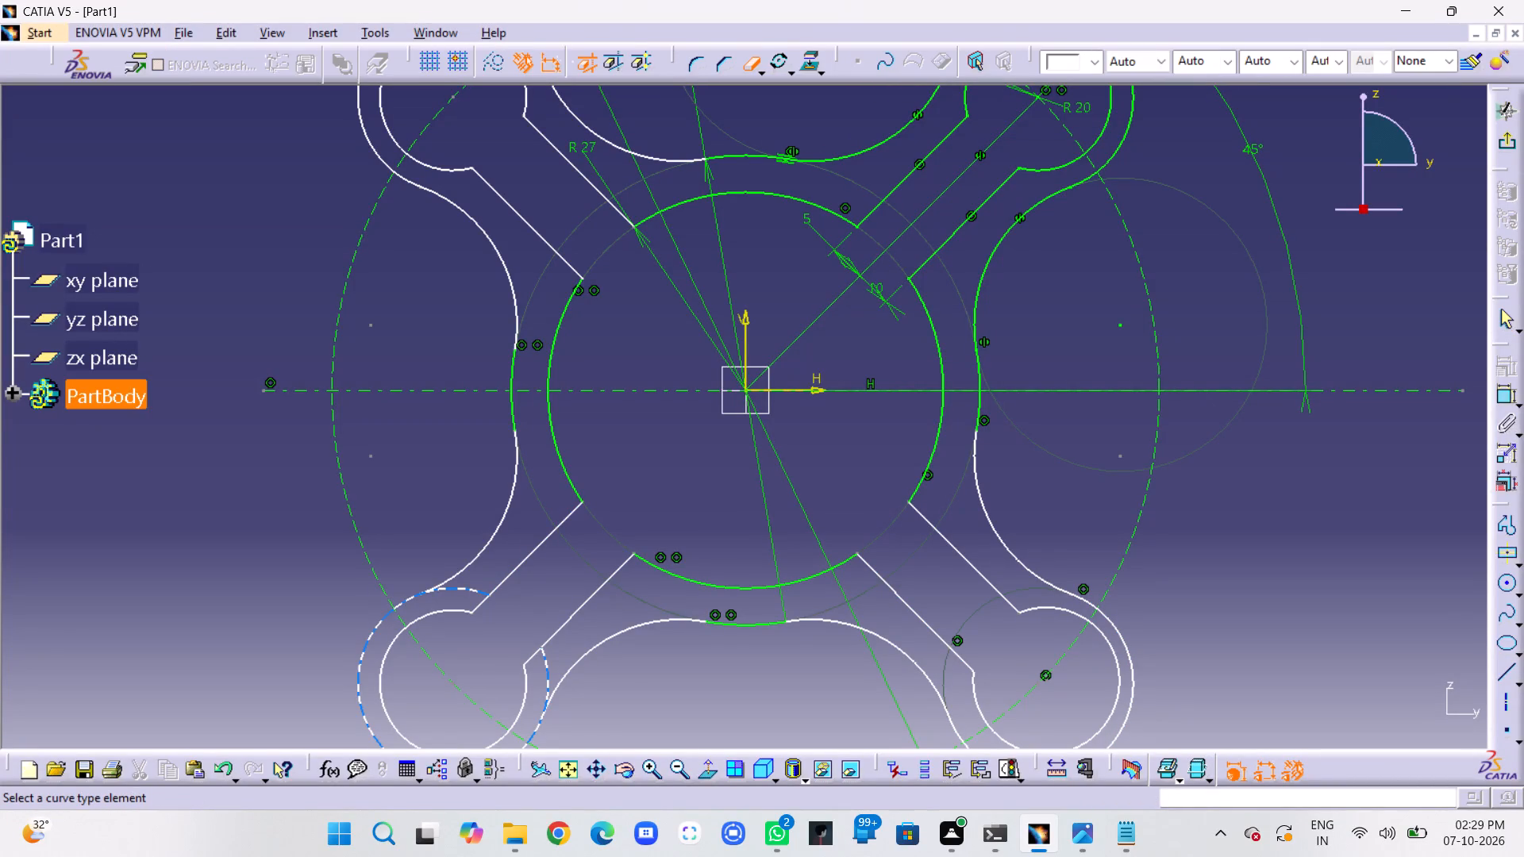
pyautogui.click(474, 588)
pyautogui.click(1241, 63)
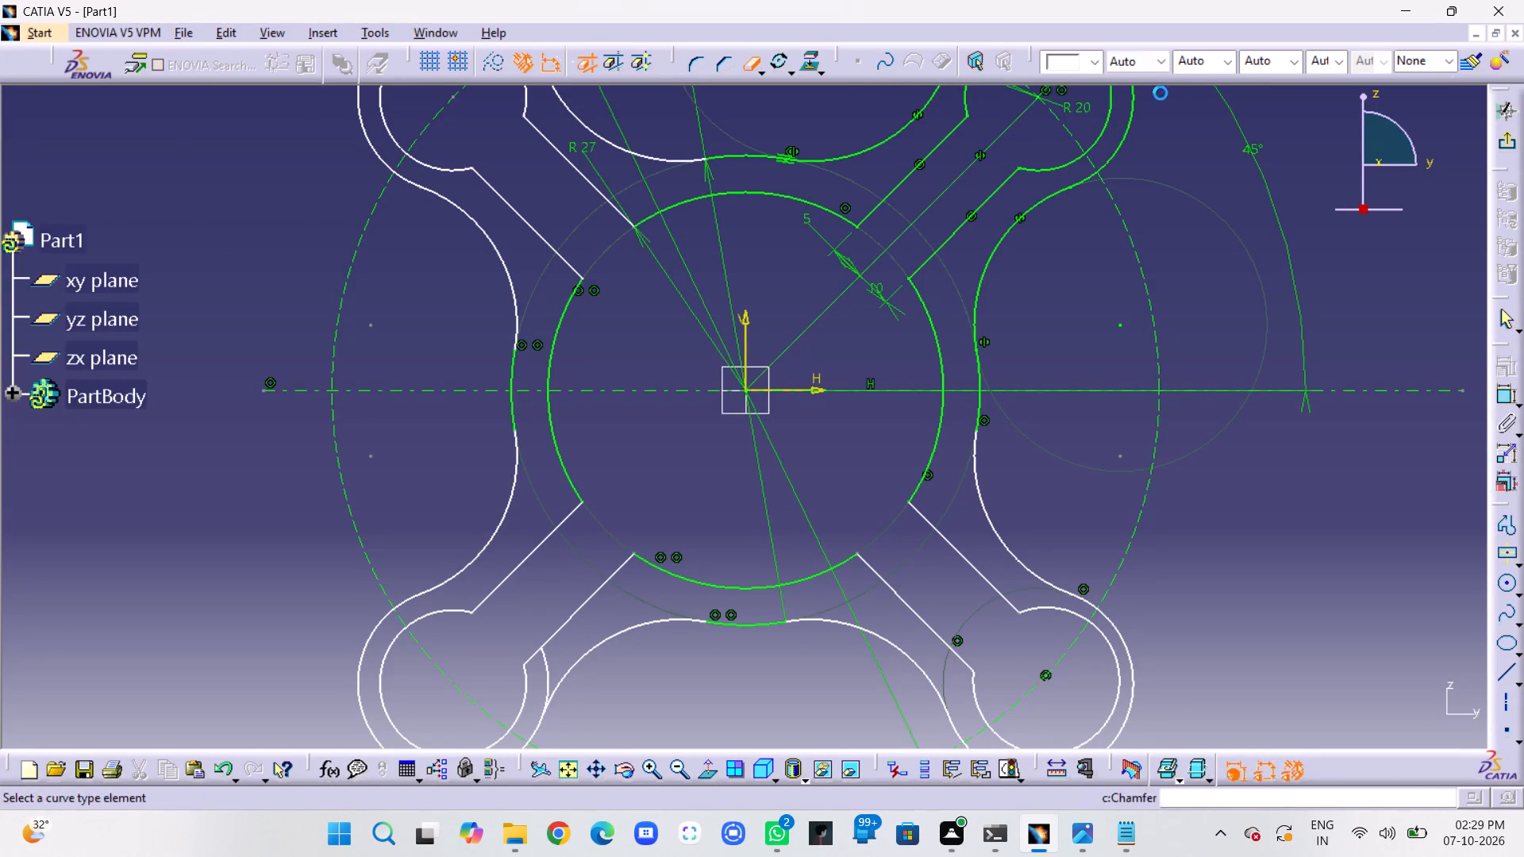
pyautogui.click(545, 663)
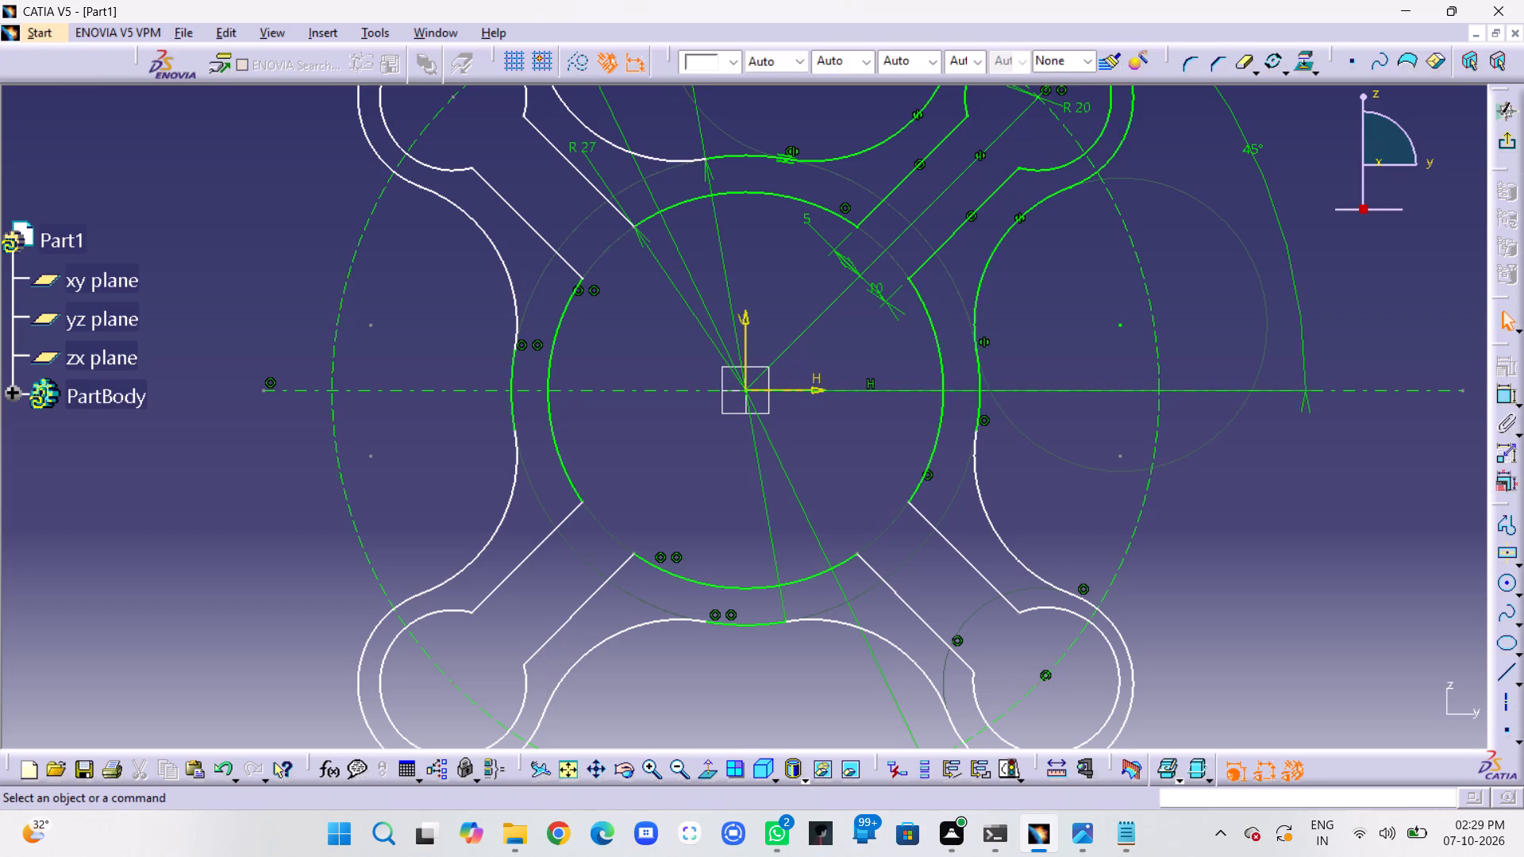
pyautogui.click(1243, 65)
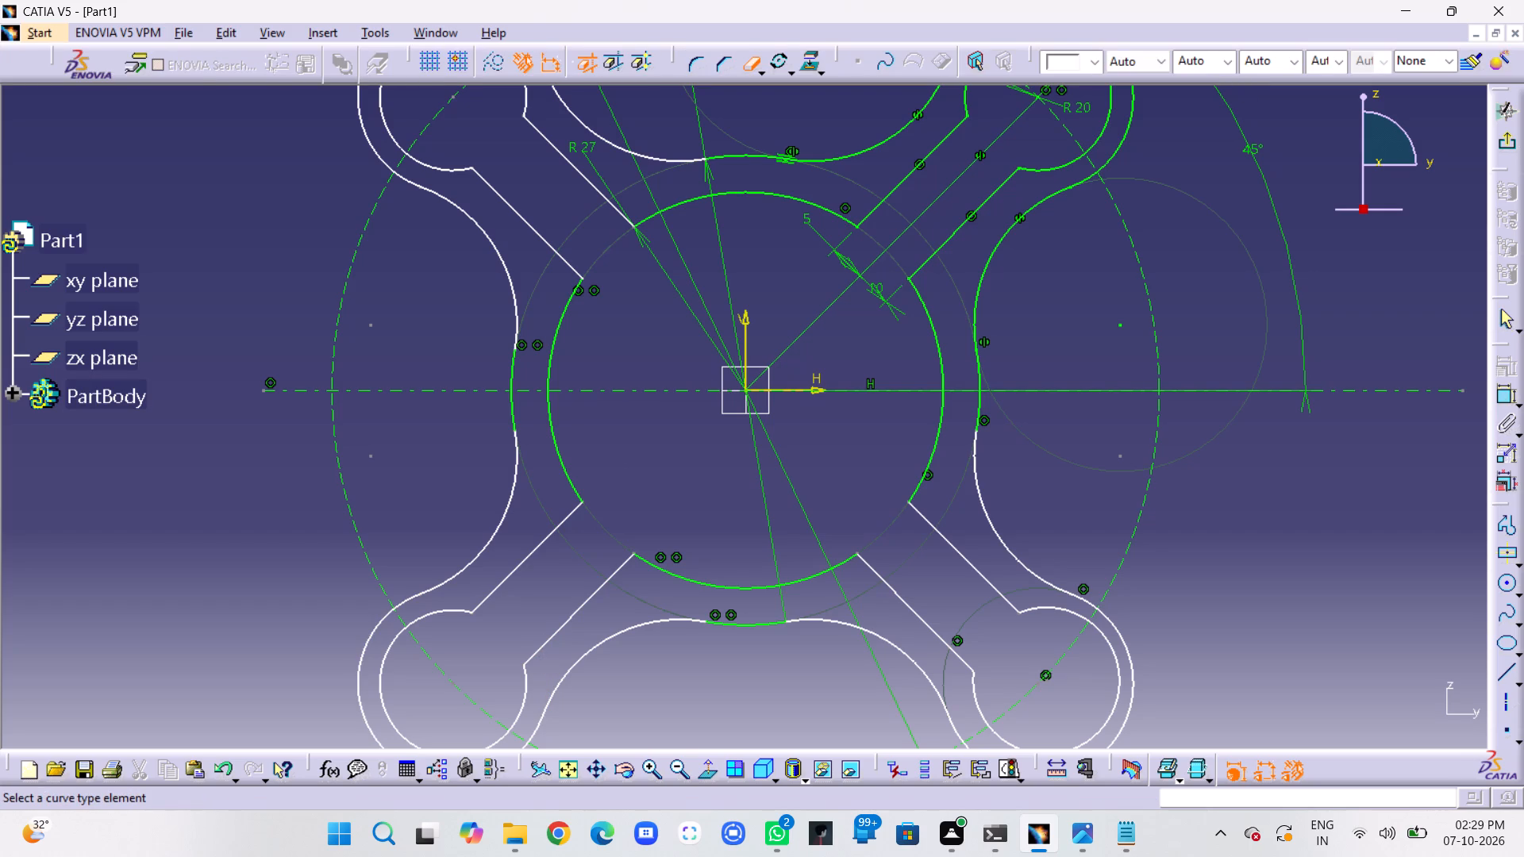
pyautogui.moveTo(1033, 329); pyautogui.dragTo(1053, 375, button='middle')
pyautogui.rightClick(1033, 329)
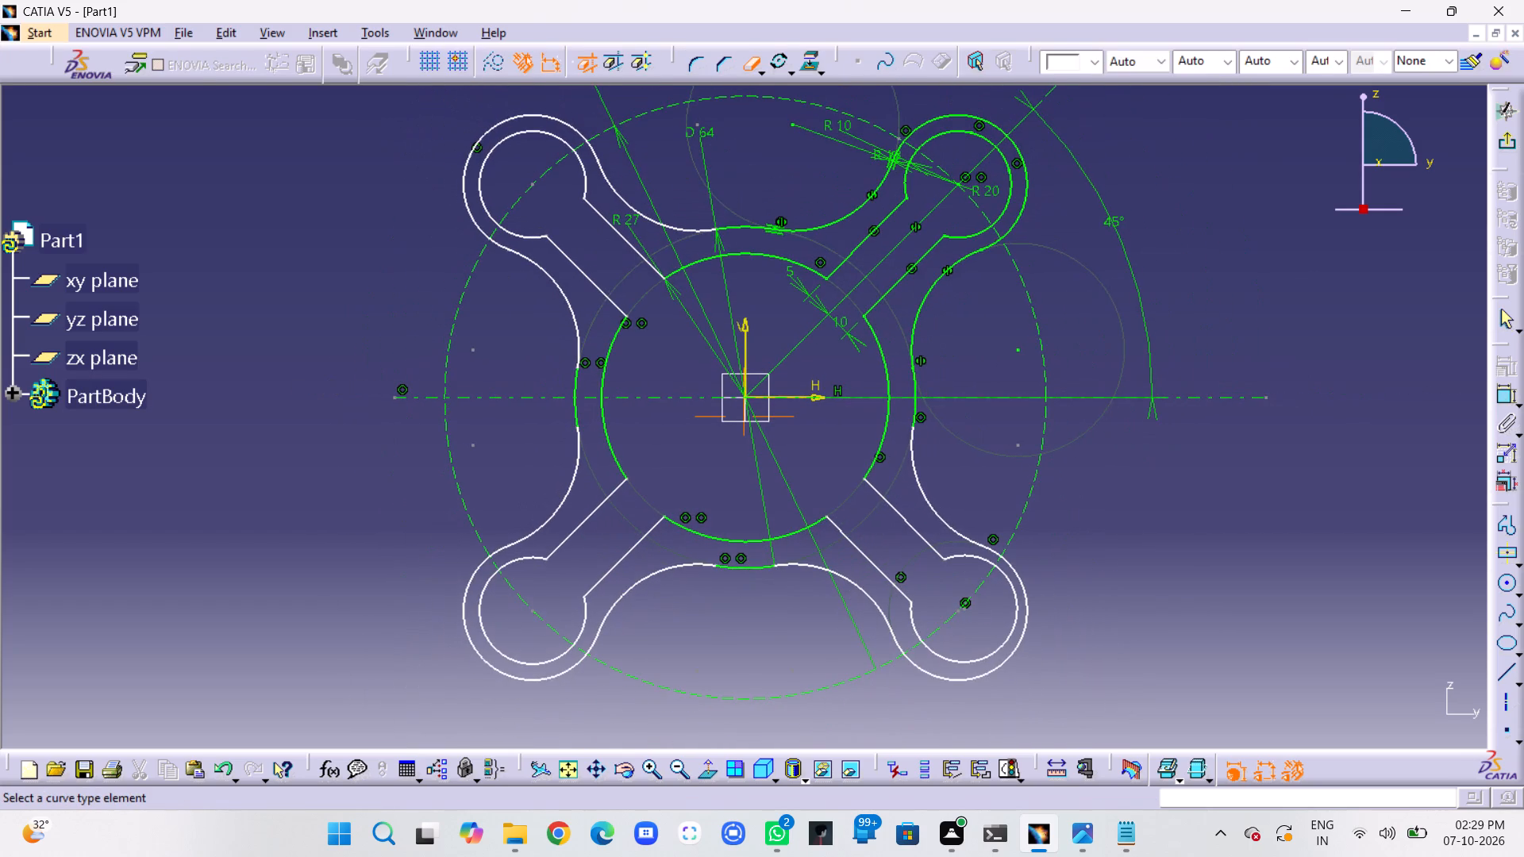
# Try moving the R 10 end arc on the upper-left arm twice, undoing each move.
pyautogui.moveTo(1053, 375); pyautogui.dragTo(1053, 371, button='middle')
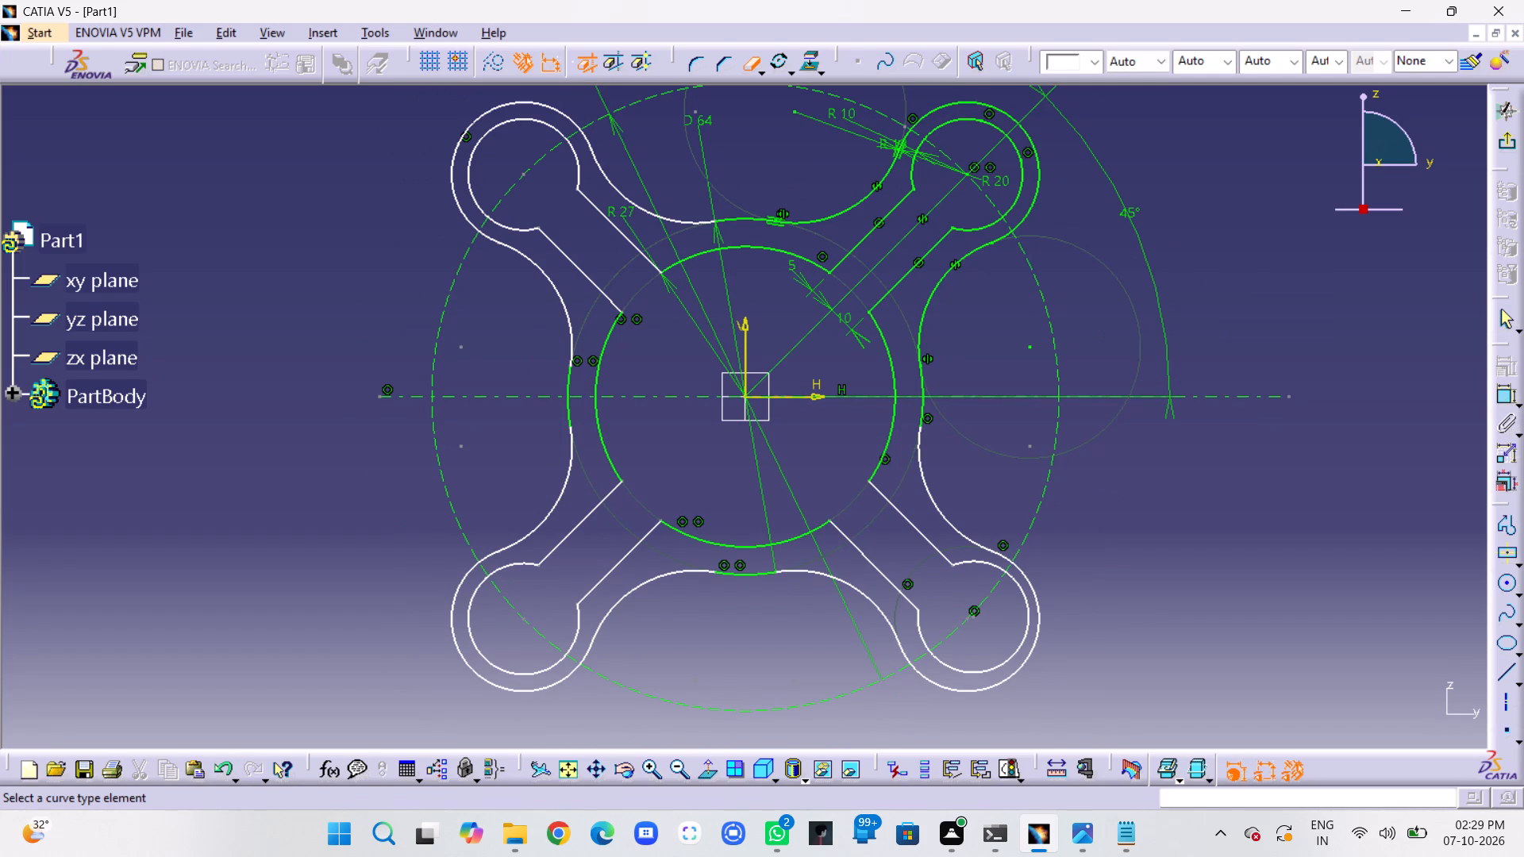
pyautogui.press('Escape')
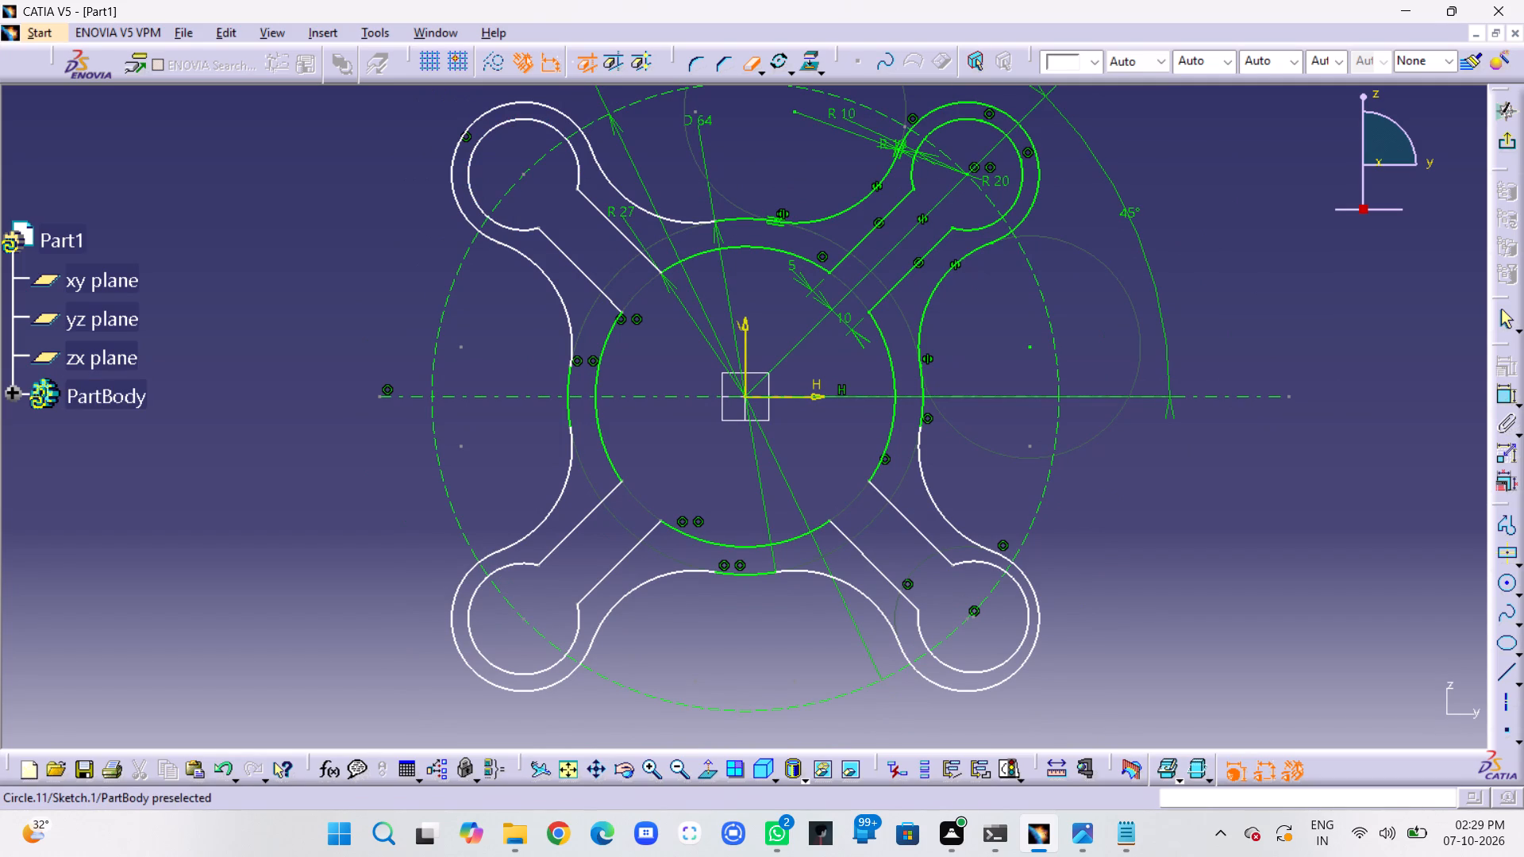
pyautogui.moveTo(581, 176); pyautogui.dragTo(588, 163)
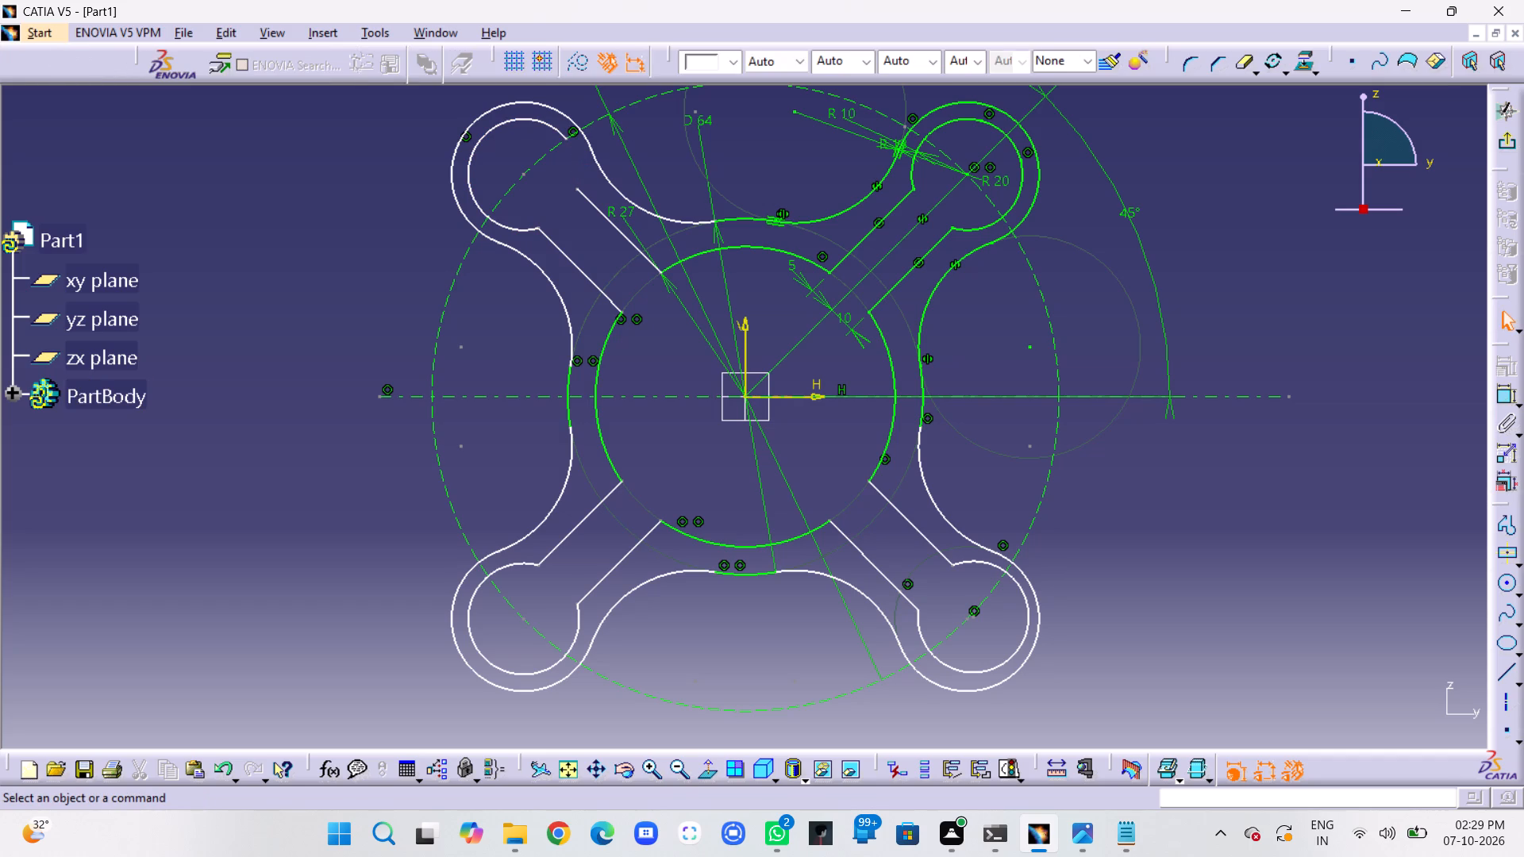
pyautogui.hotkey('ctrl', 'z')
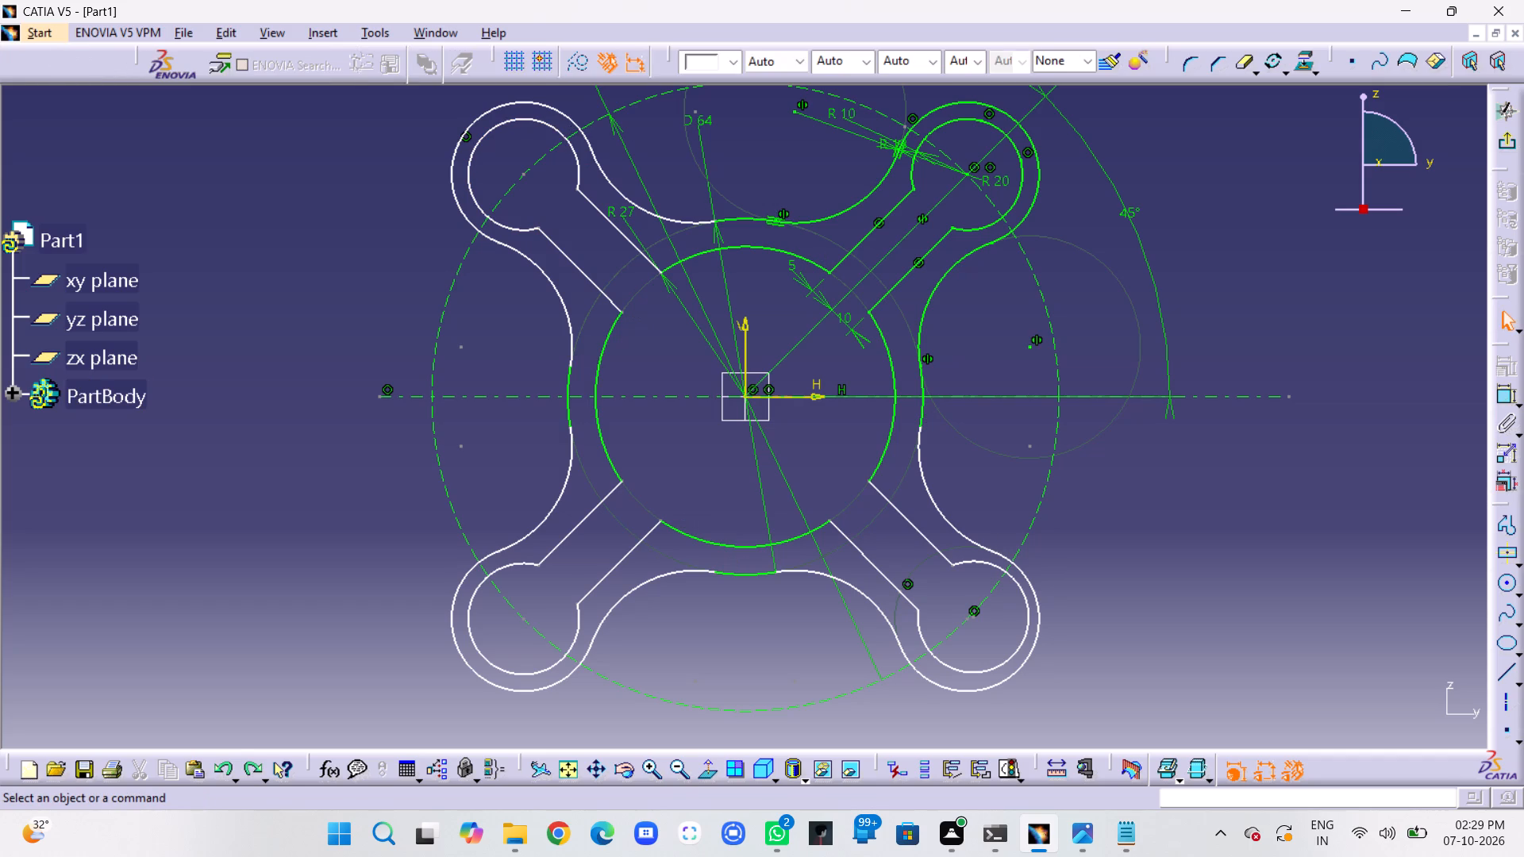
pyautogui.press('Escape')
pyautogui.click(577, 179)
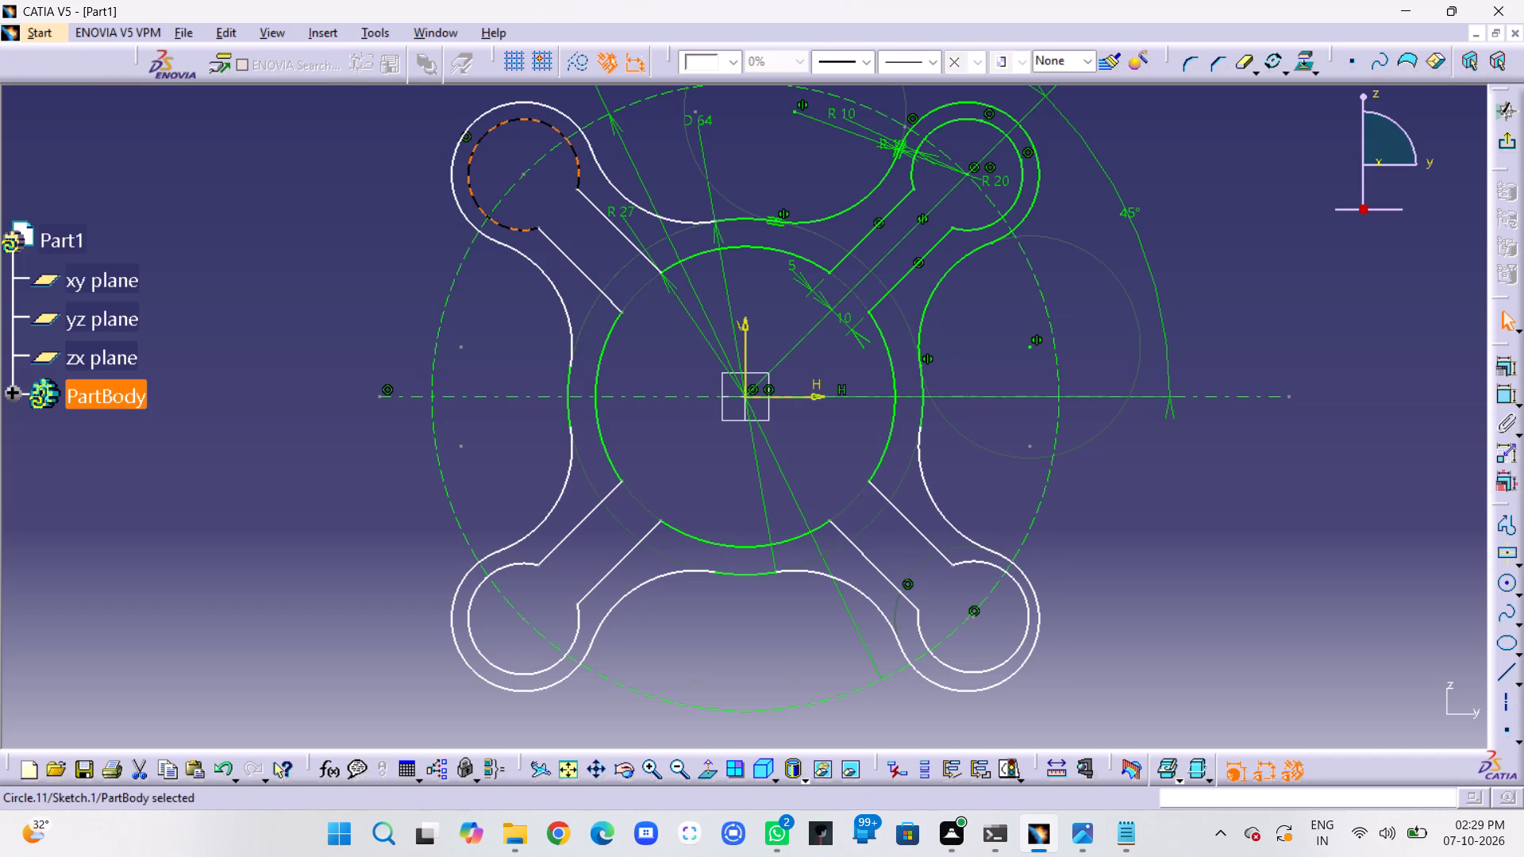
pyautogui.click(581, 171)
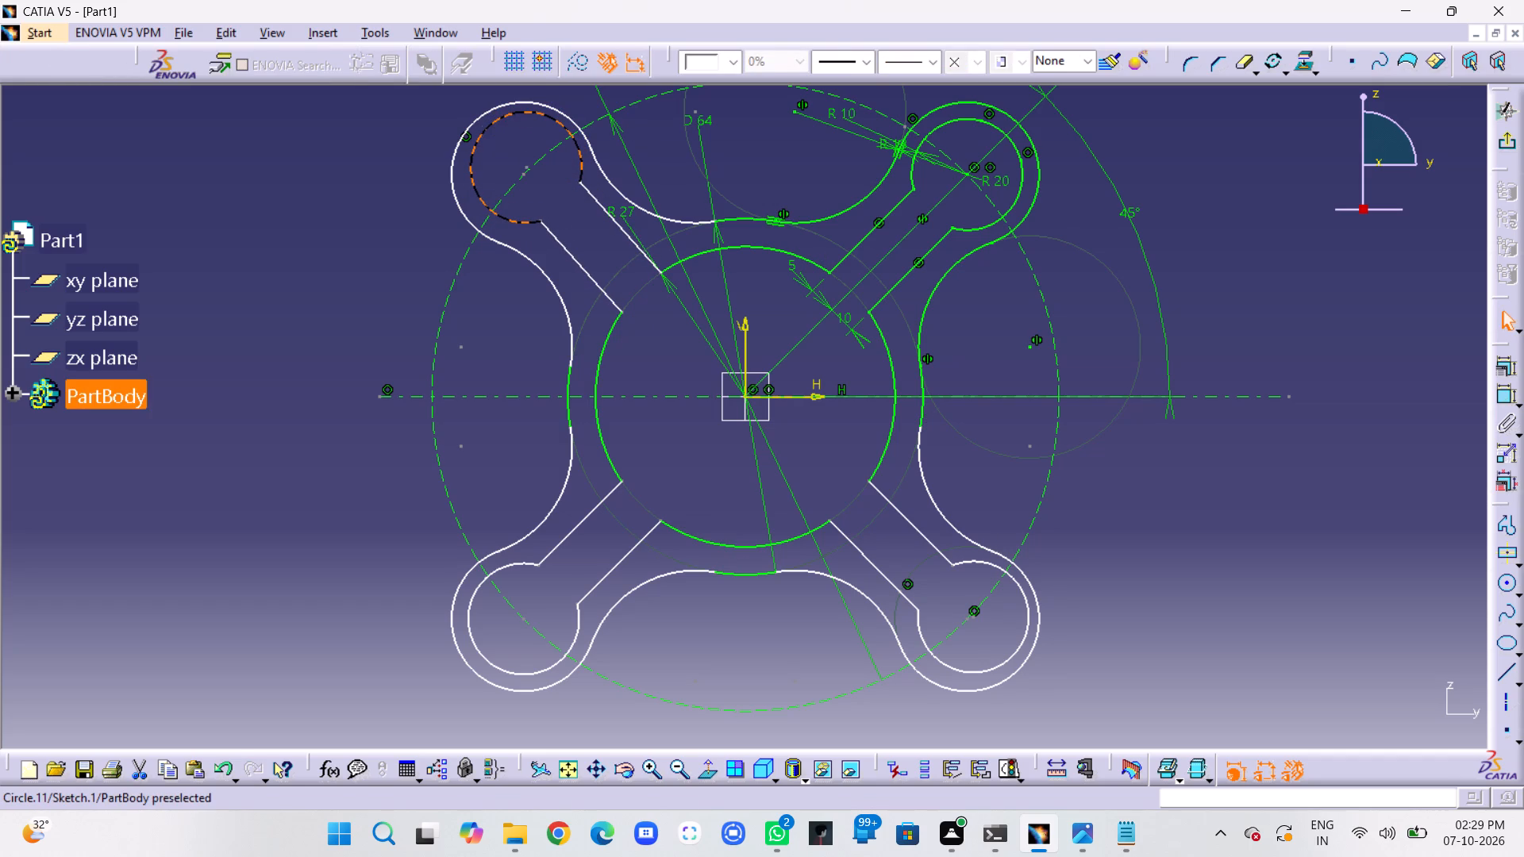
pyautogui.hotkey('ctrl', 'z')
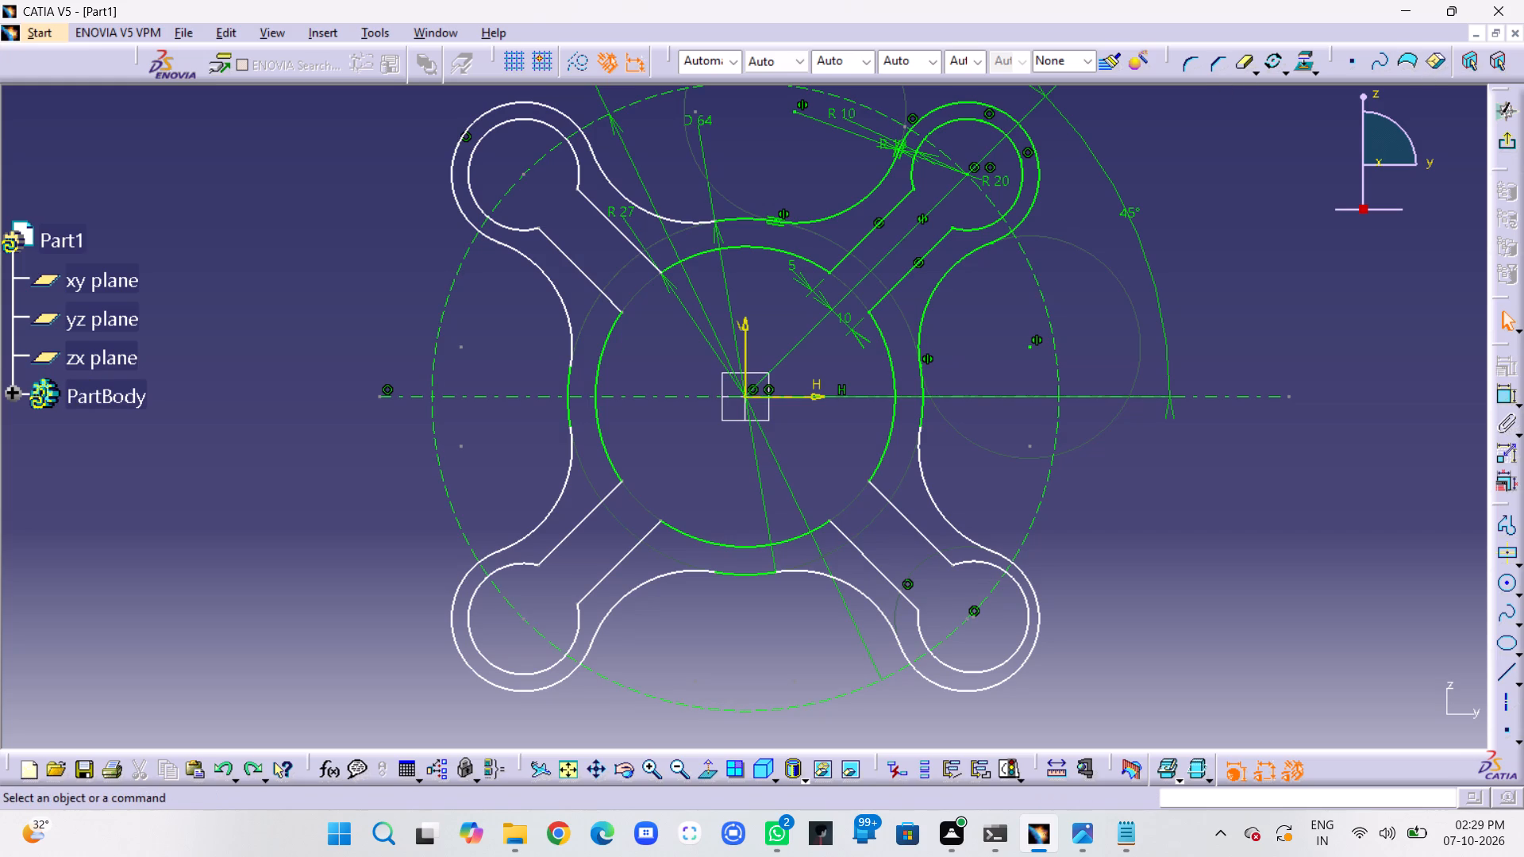
# Draw a construction axis about 82 mm long from the origin through the upper-left arm at 135°.
pyautogui.moveTo(1213, 248); pyautogui.dragTo(1222, 328, button='middle')
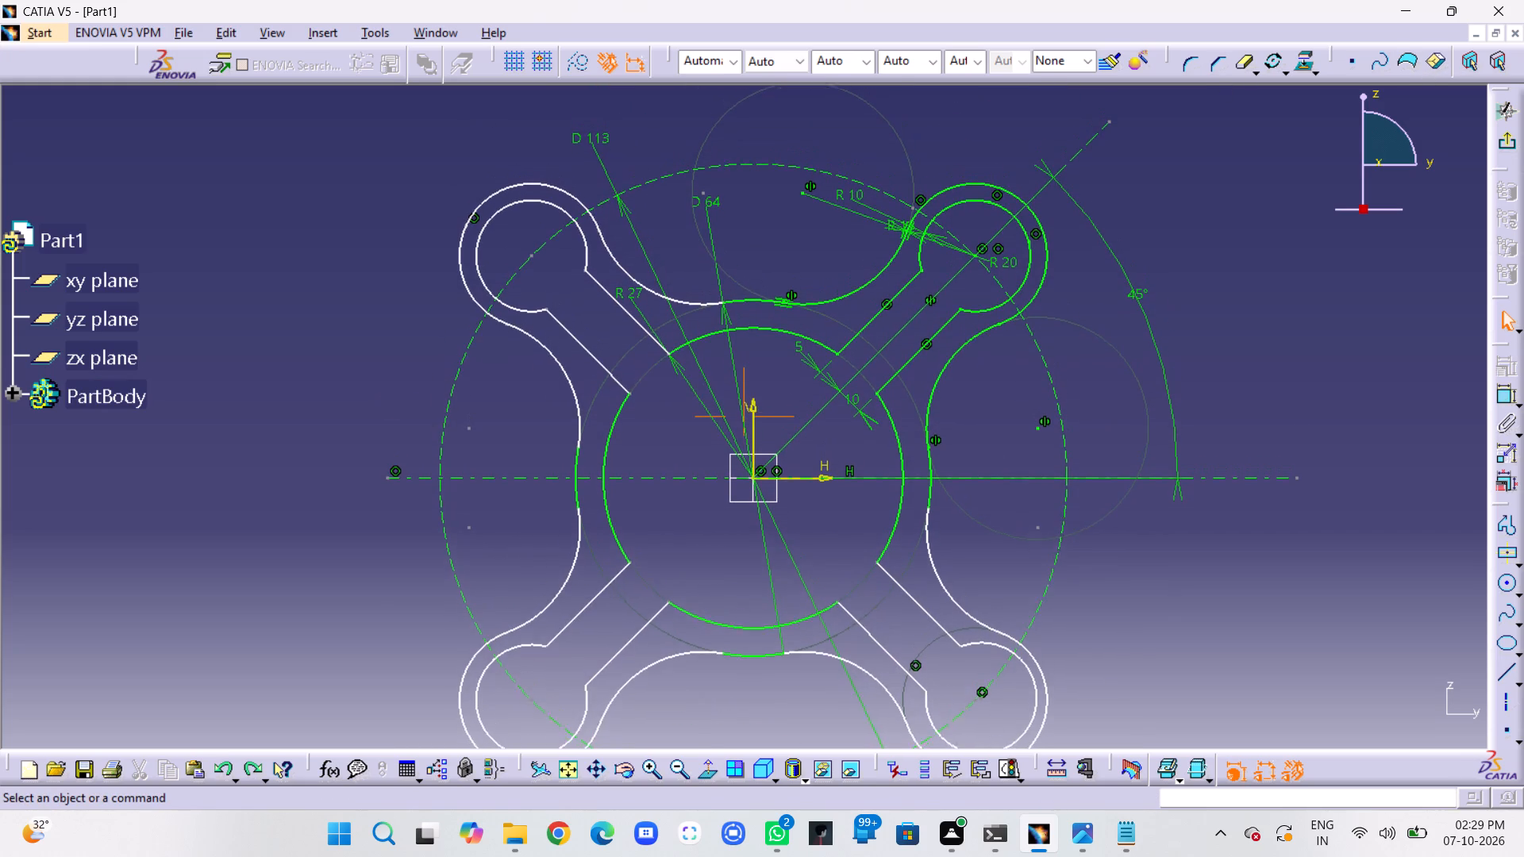
pyautogui.moveTo(1222, 328); pyautogui.dragTo(1224, 312, button='middle')
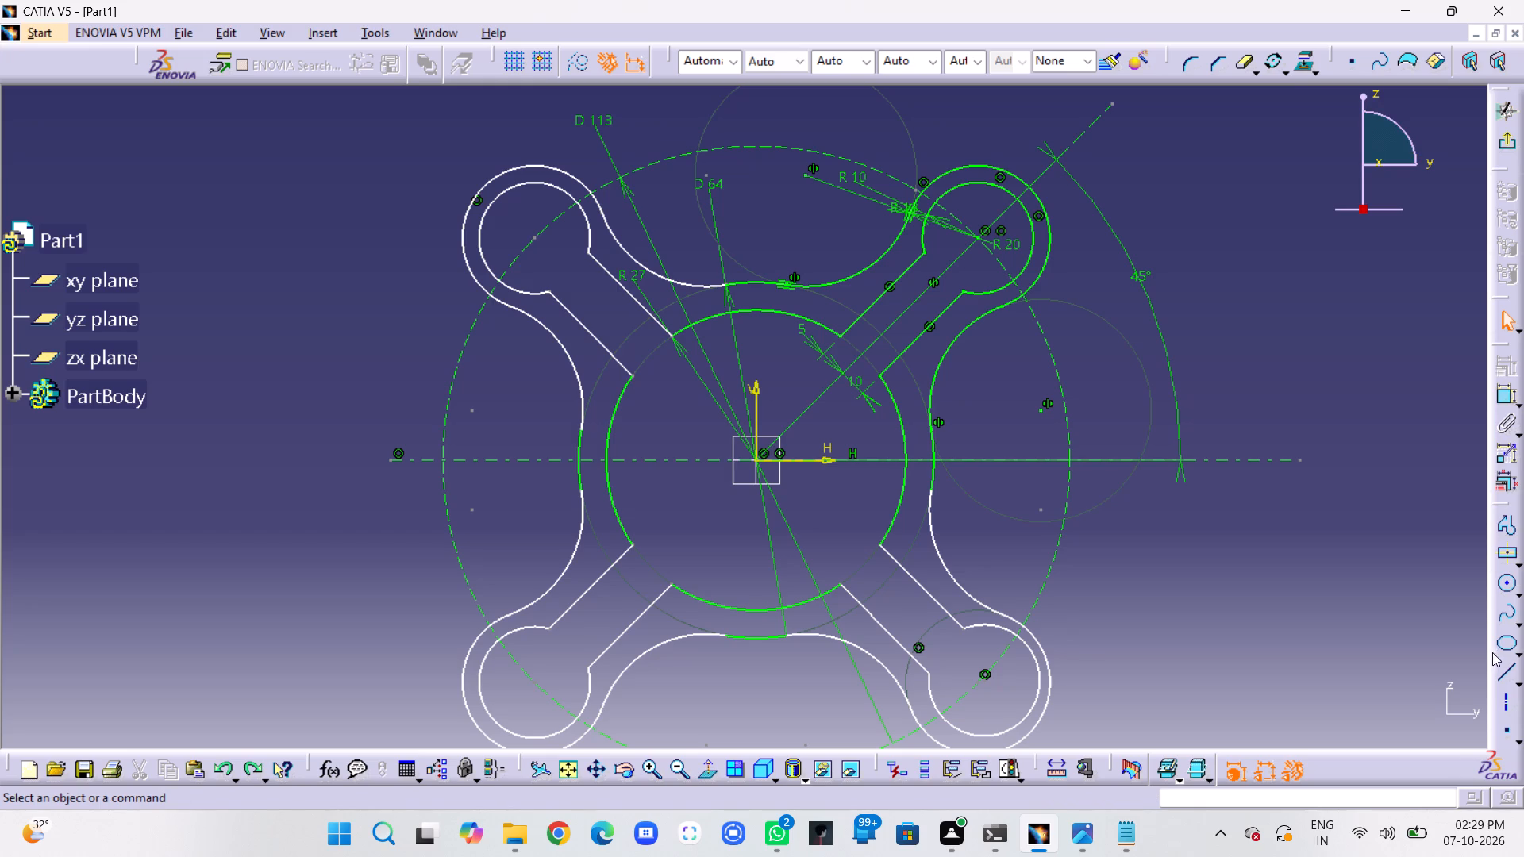
pyautogui.click(1507, 708)
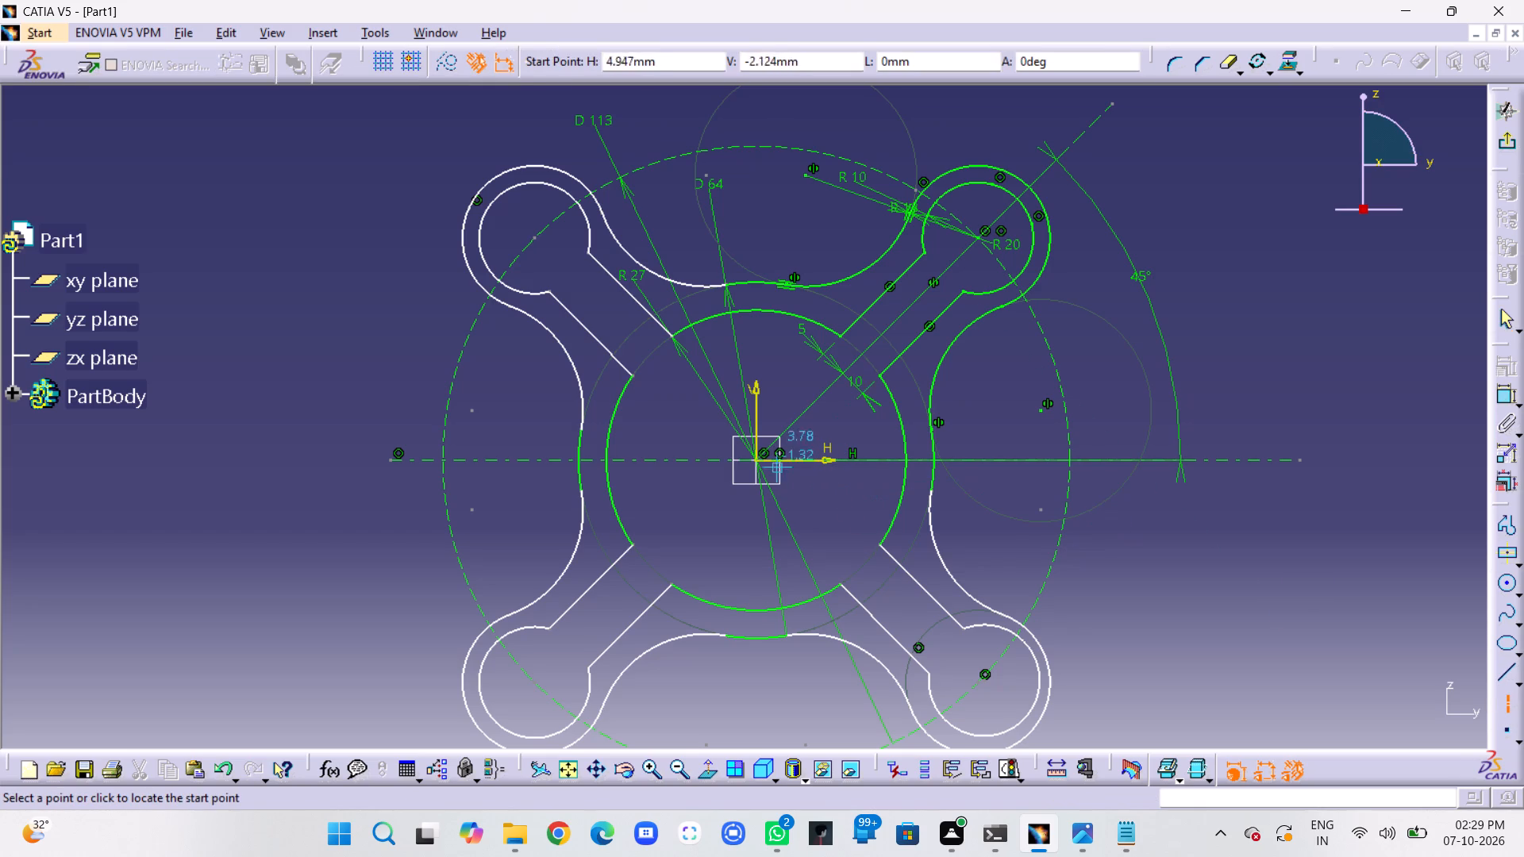
pyautogui.click(756, 460)
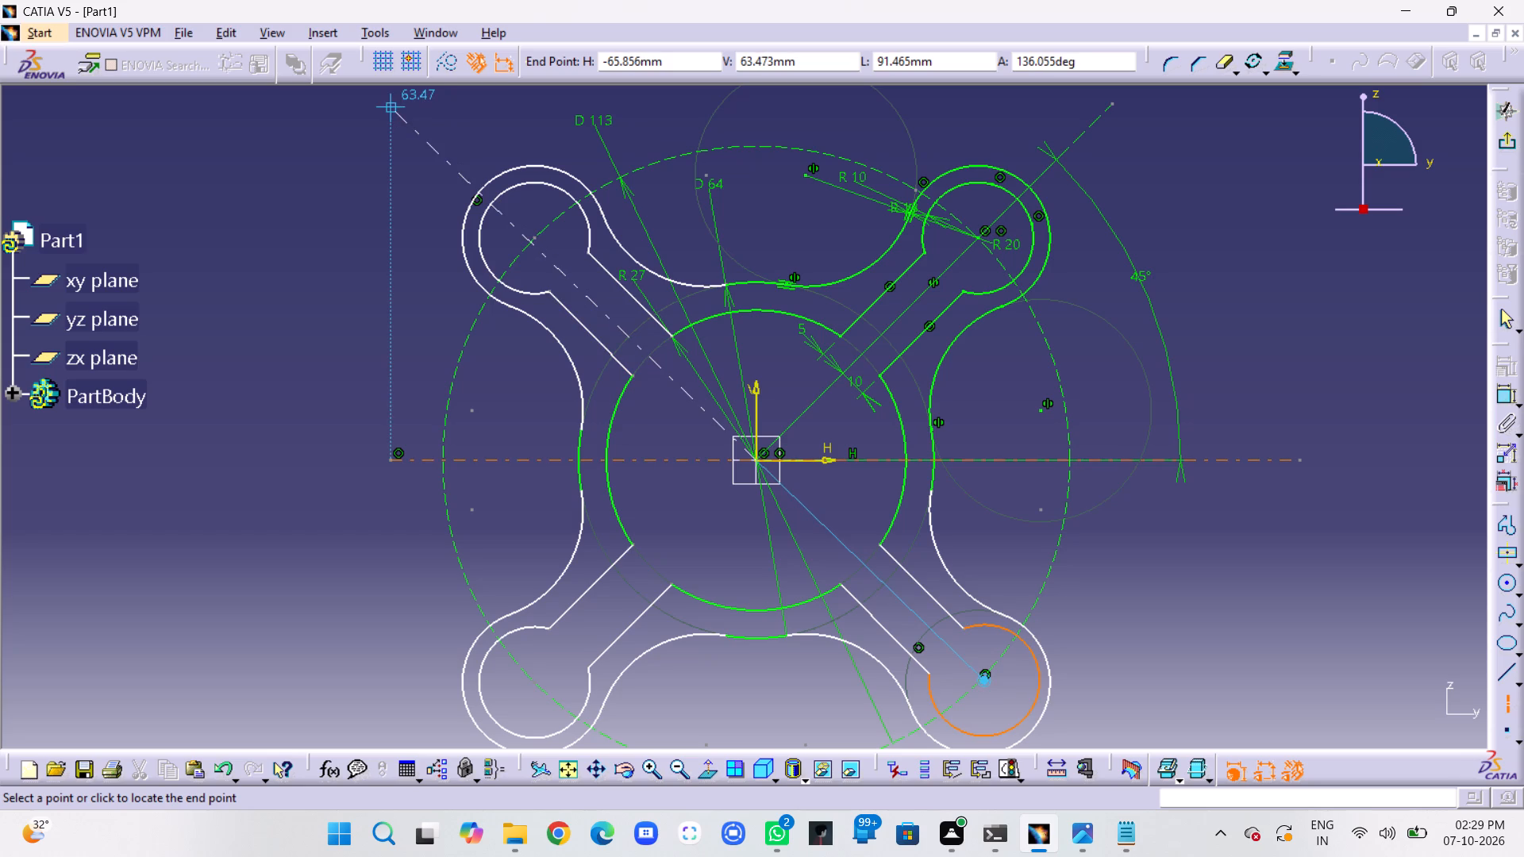
pyautogui.click(435, 138)
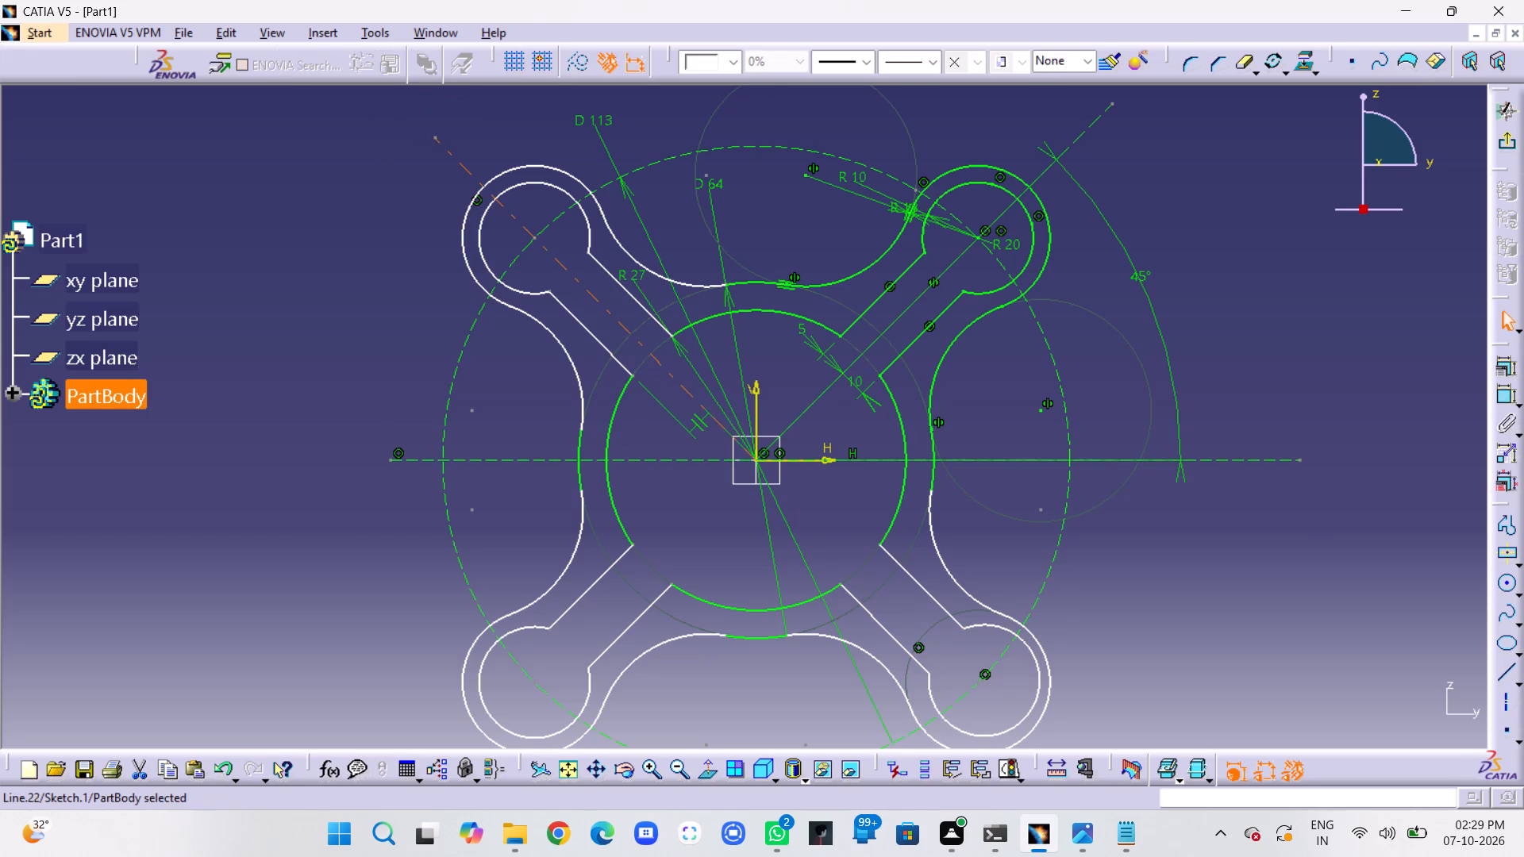
pyautogui.click(1357, 347)
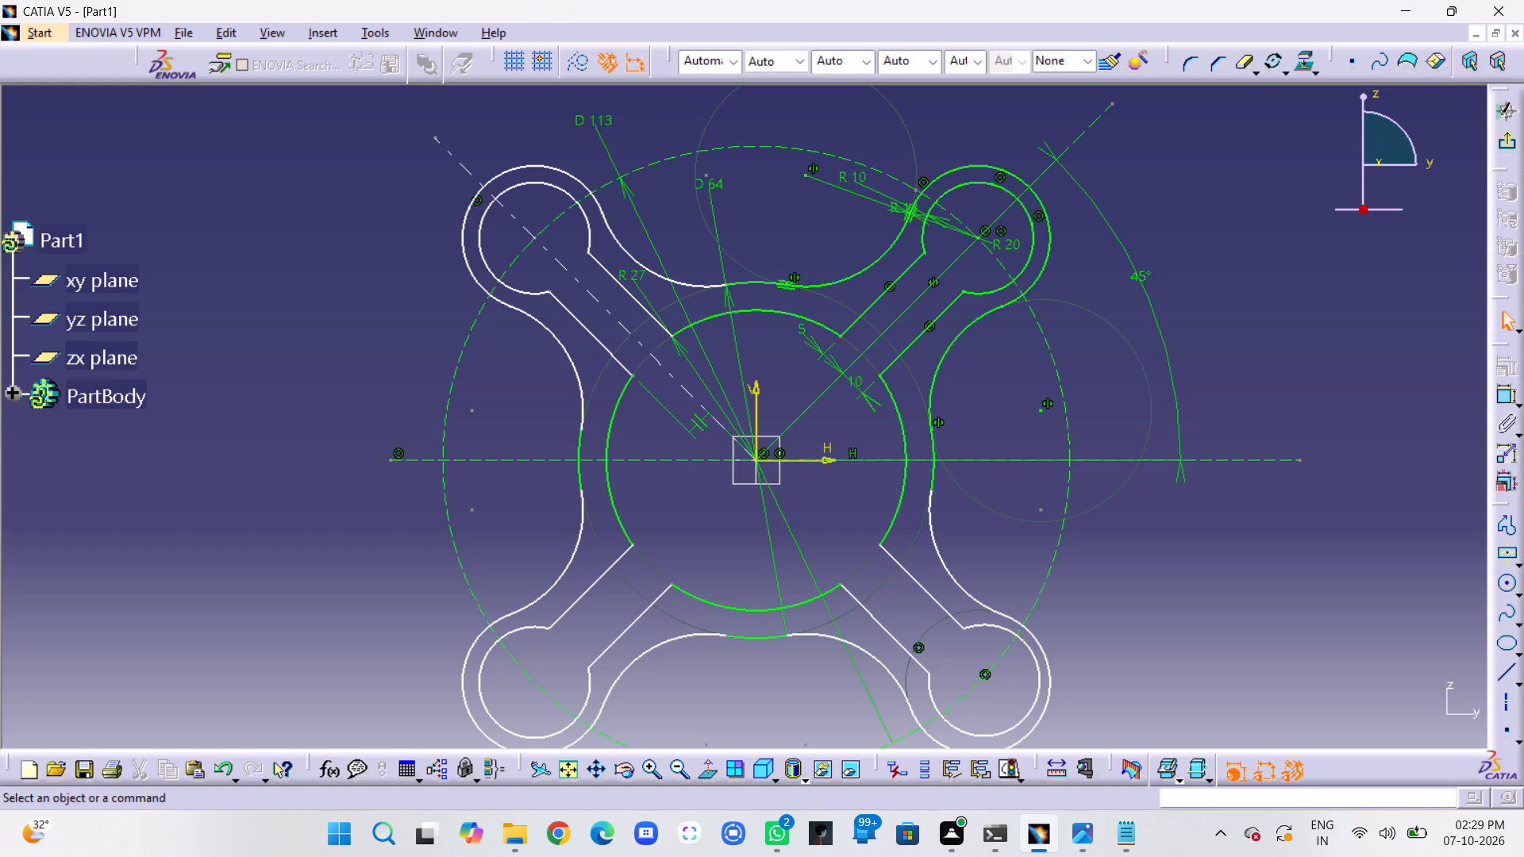
# Constrain the angle between the upper-left arm's axis and the horizontal axis line at 45°.
pyautogui.click(1514, 394)
pyautogui.click(1385, 356)
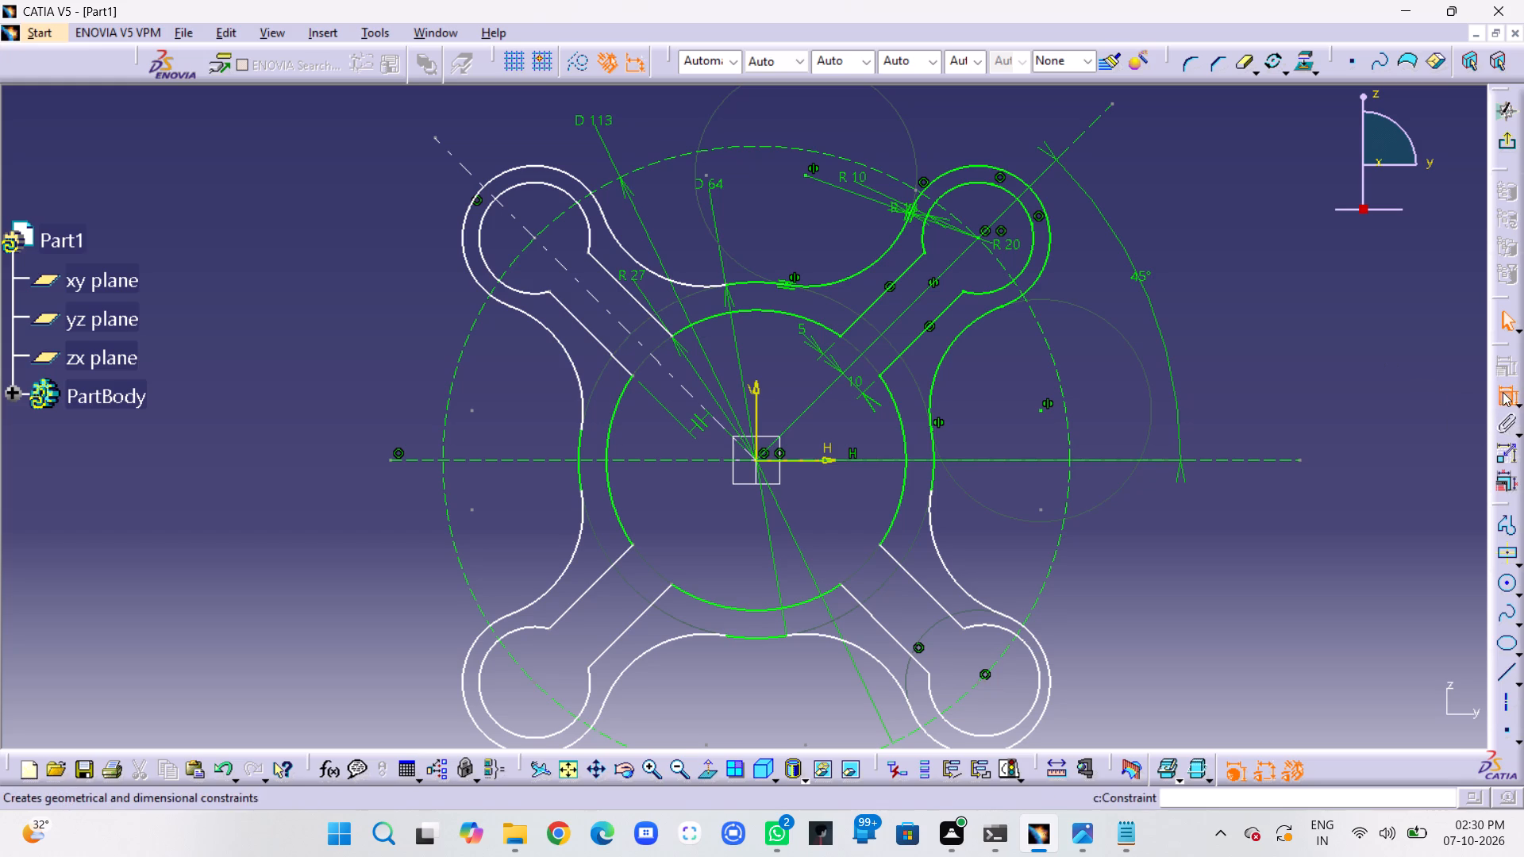
pyautogui.click(1503, 392)
pyautogui.click(520, 221)
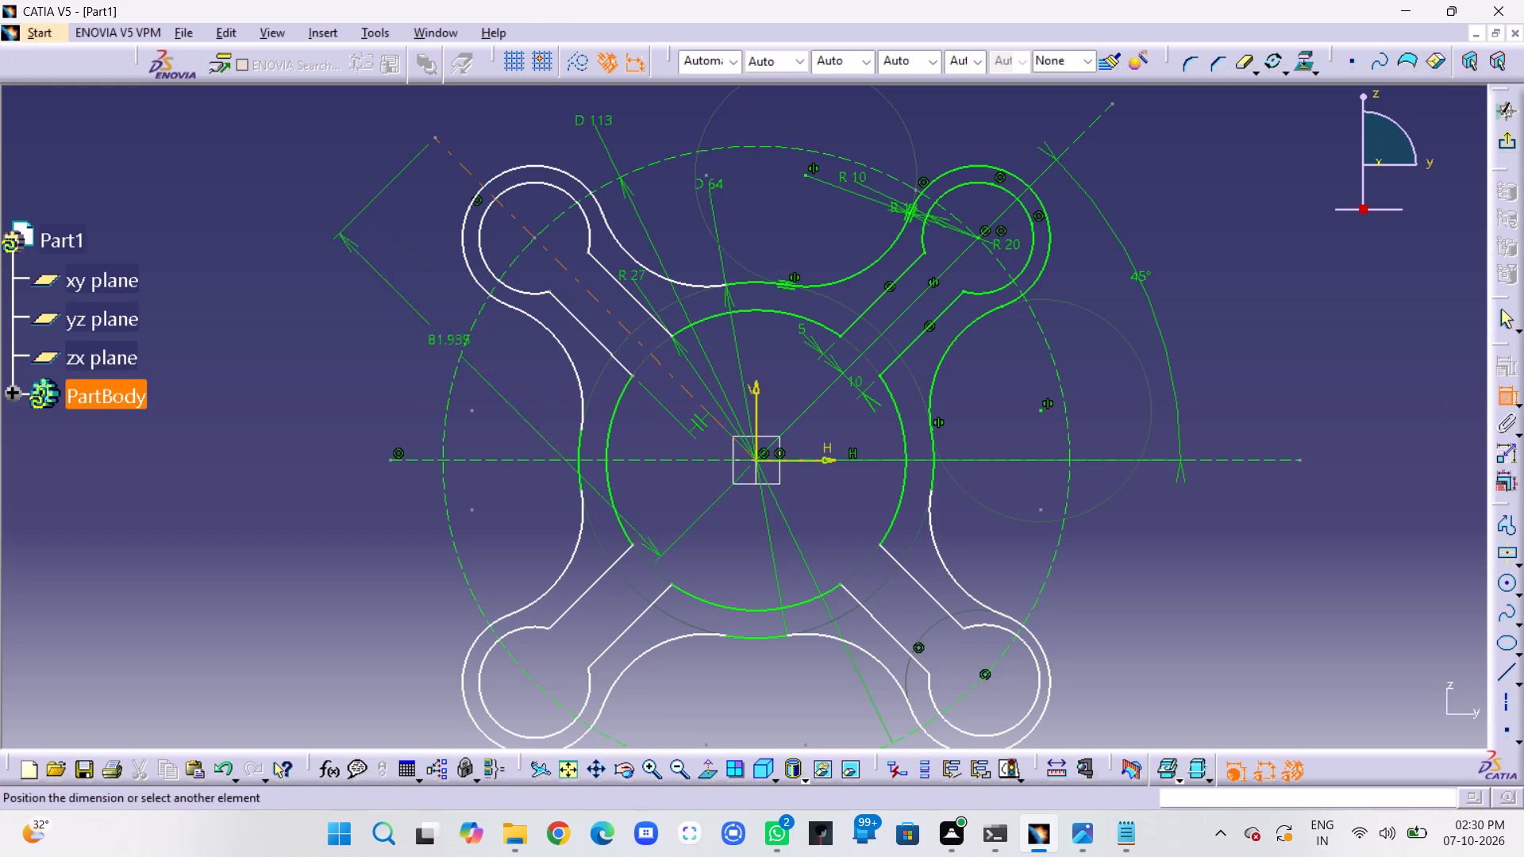
pyautogui.click(423, 462)
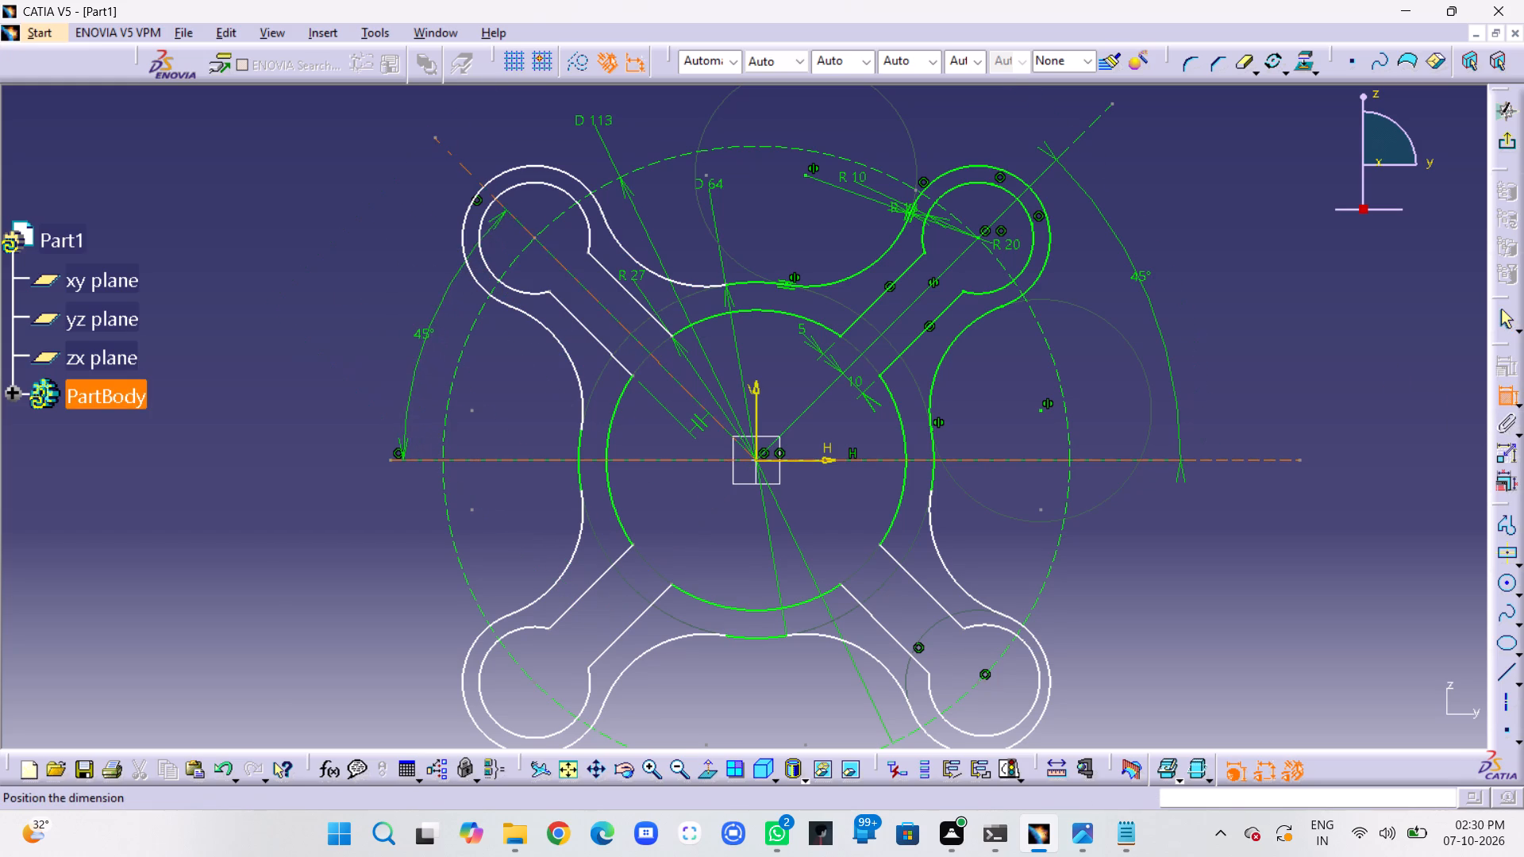
pyautogui.click(435, 346)
pyautogui.click(395, 290)
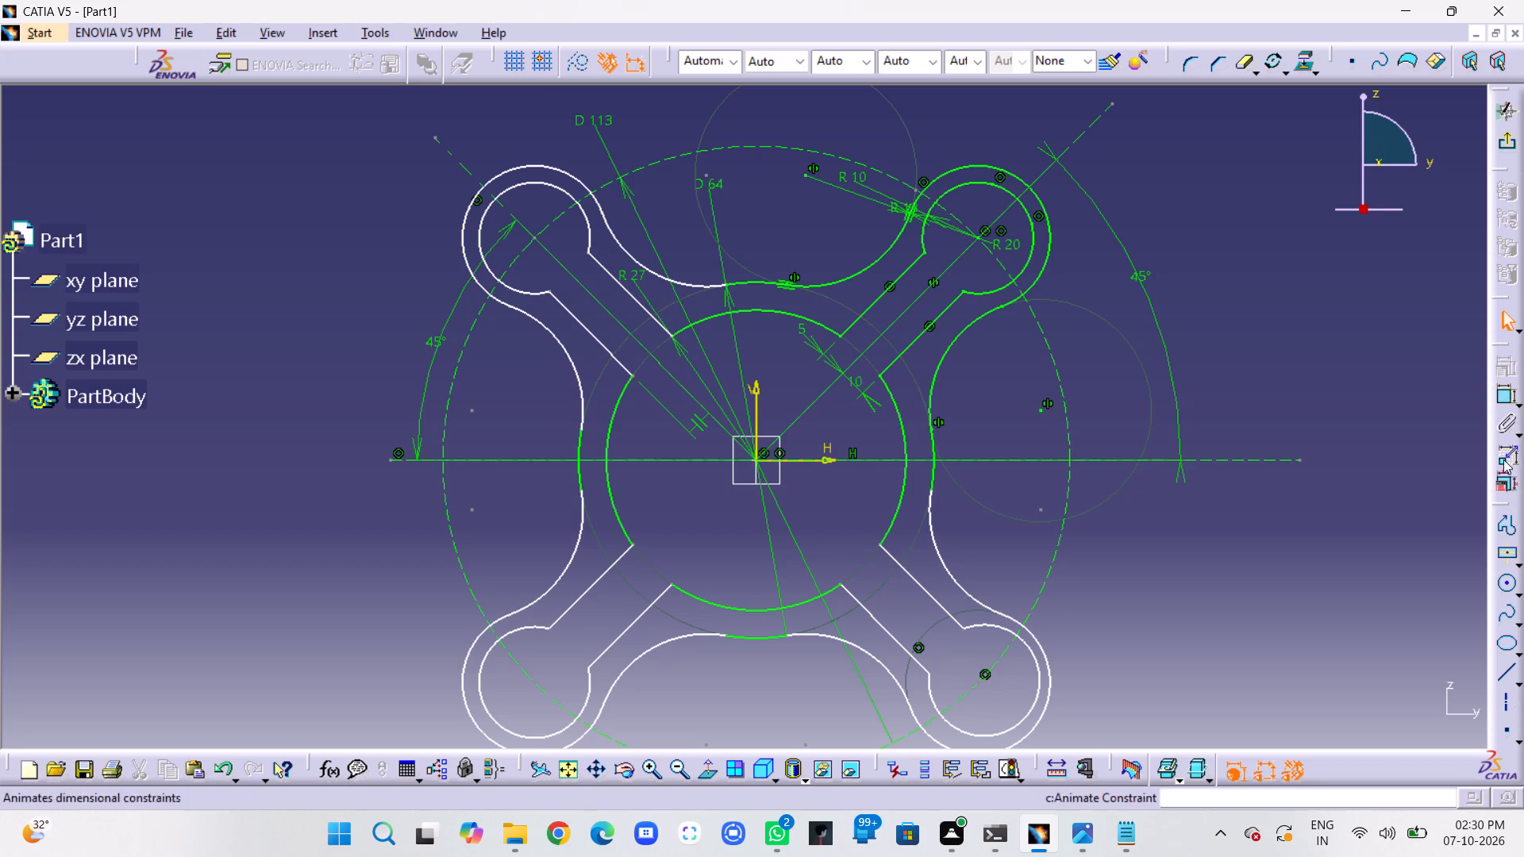
# Constrain the upper-left arm's lower side 5 mm from its axis and its two sides 10 mm apart.
pyautogui.click(1509, 400)
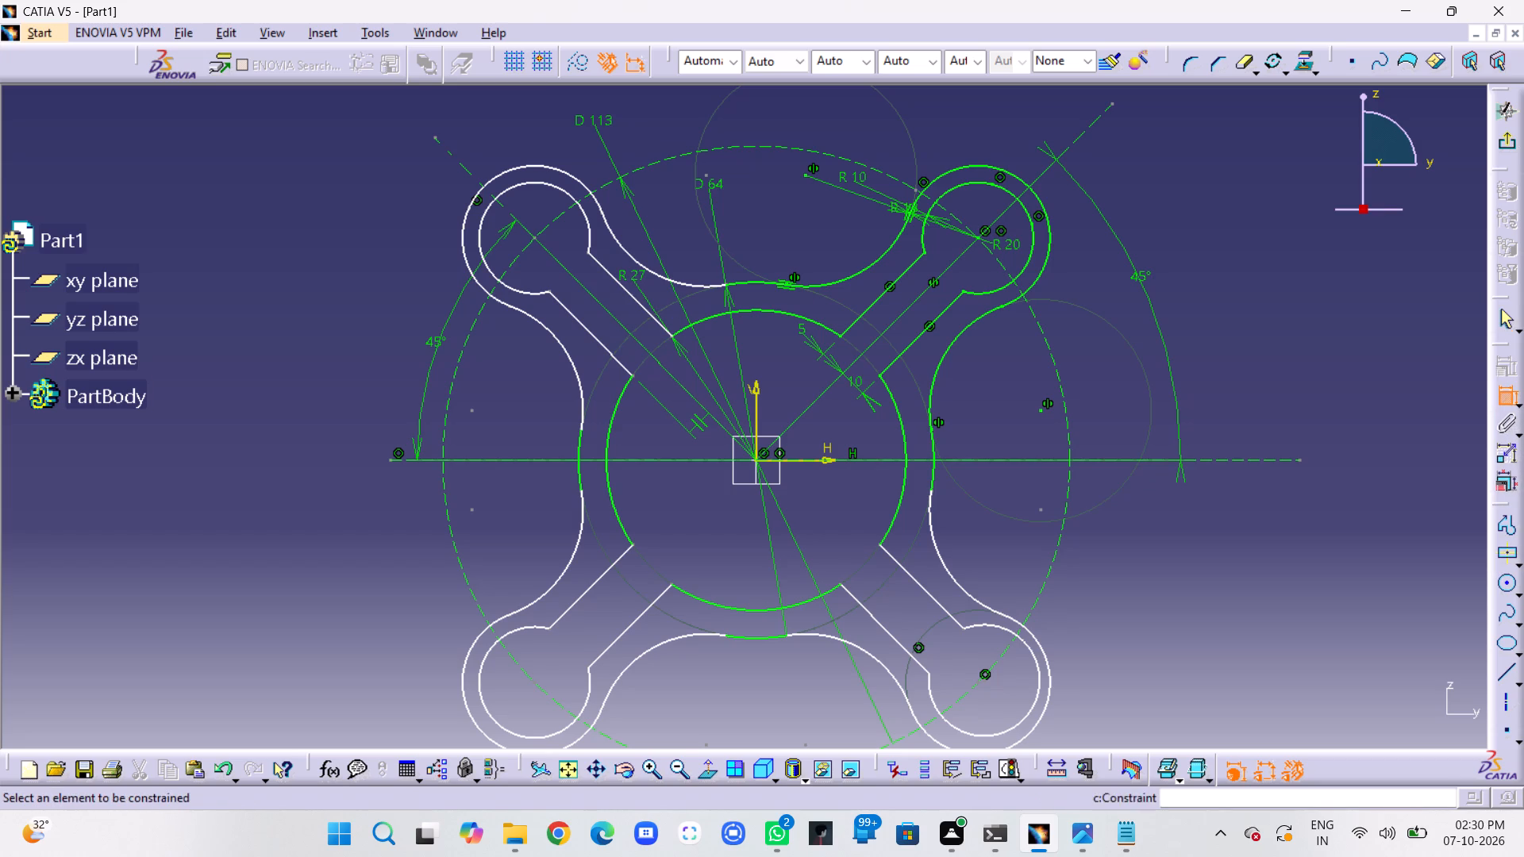
pyautogui.click(618, 321)
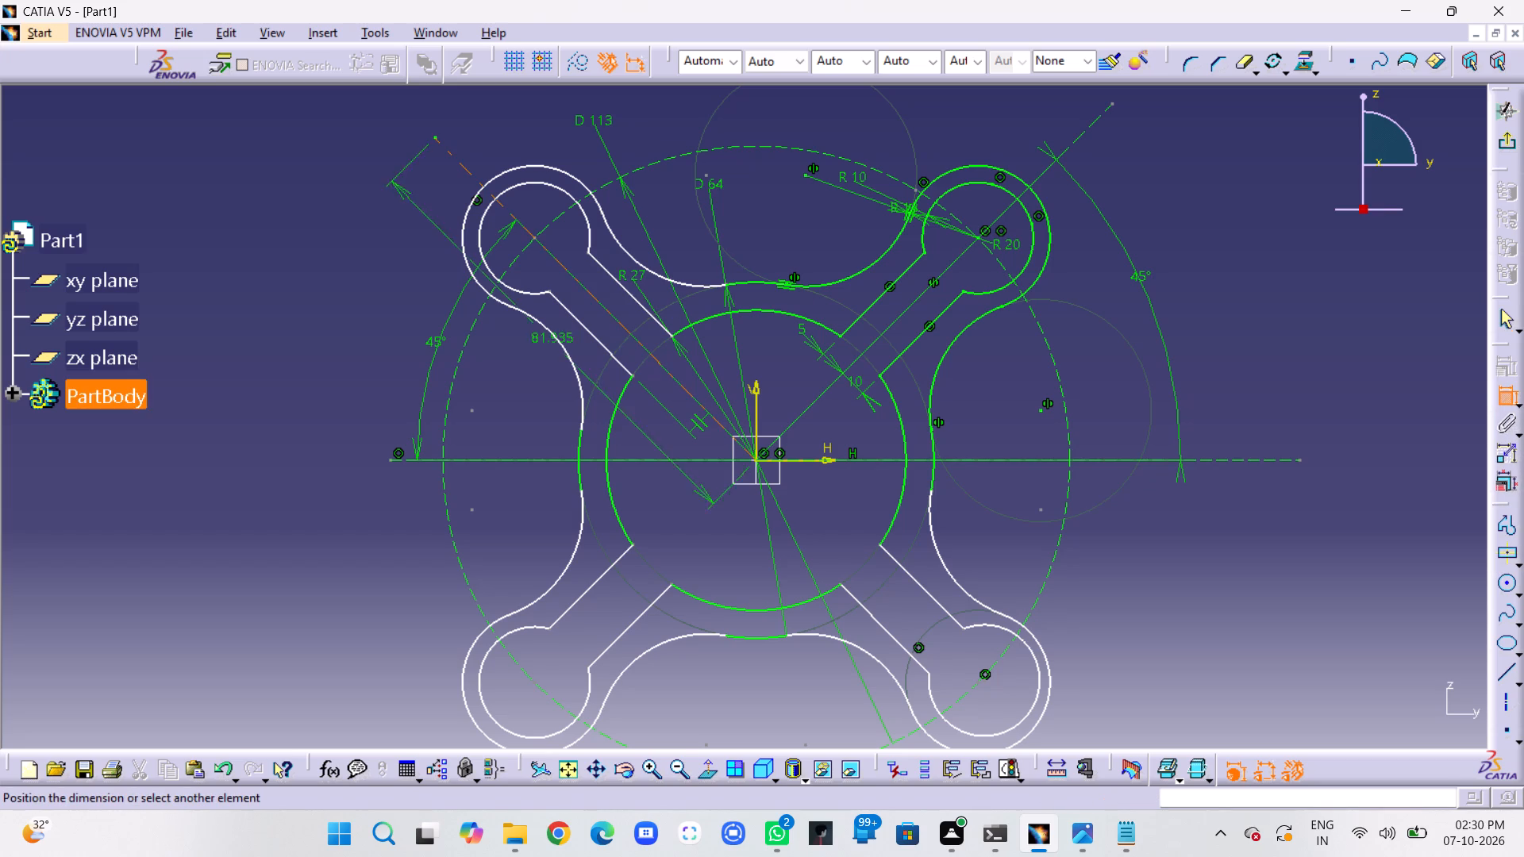
pyautogui.click(595, 338)
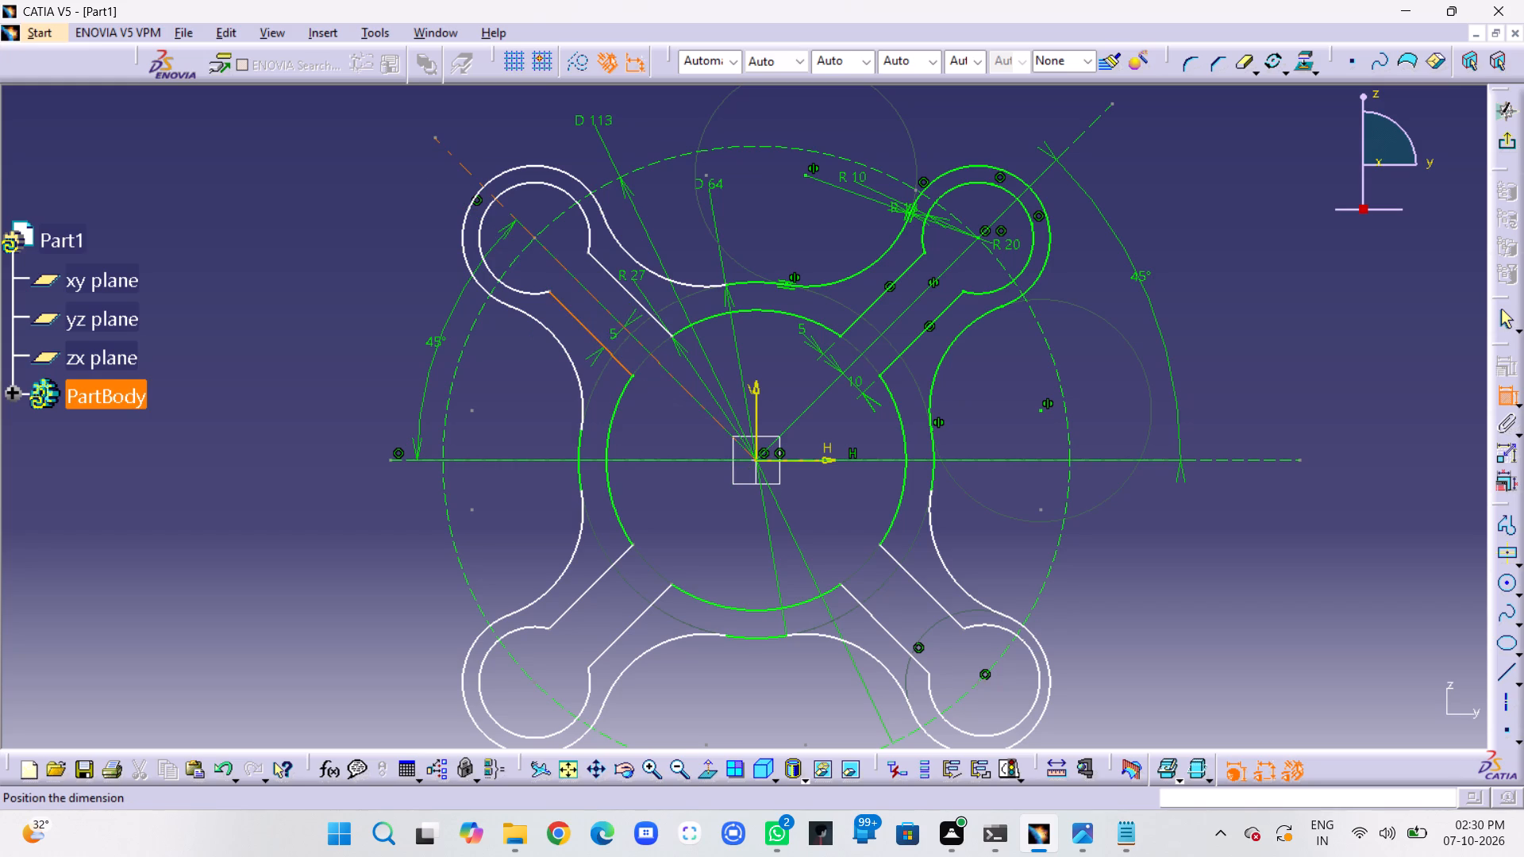
pyautogui.click(656, 382)
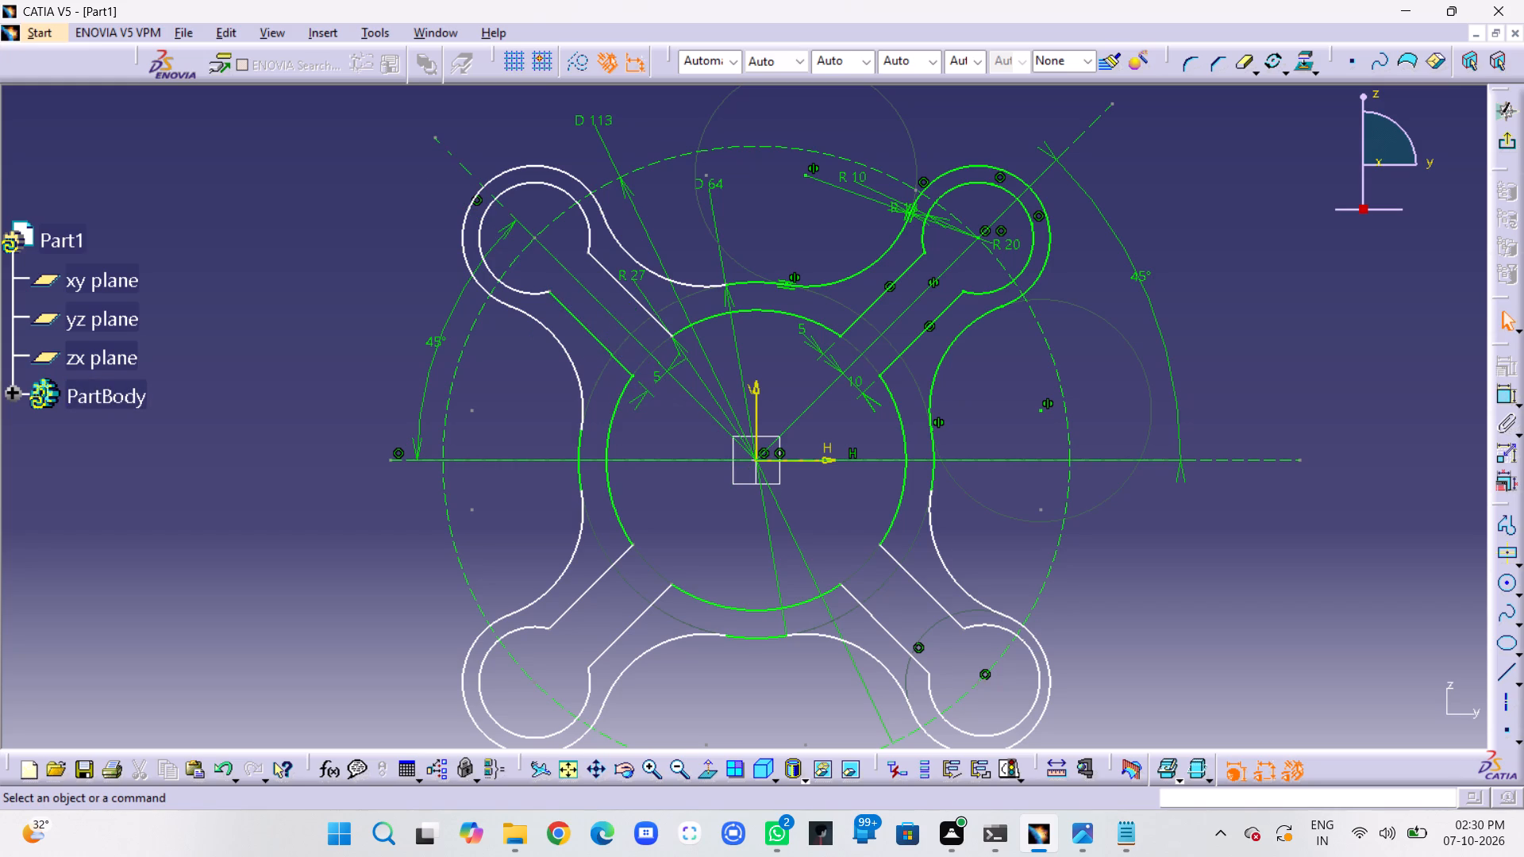
pyautogui.click(1508, 395)
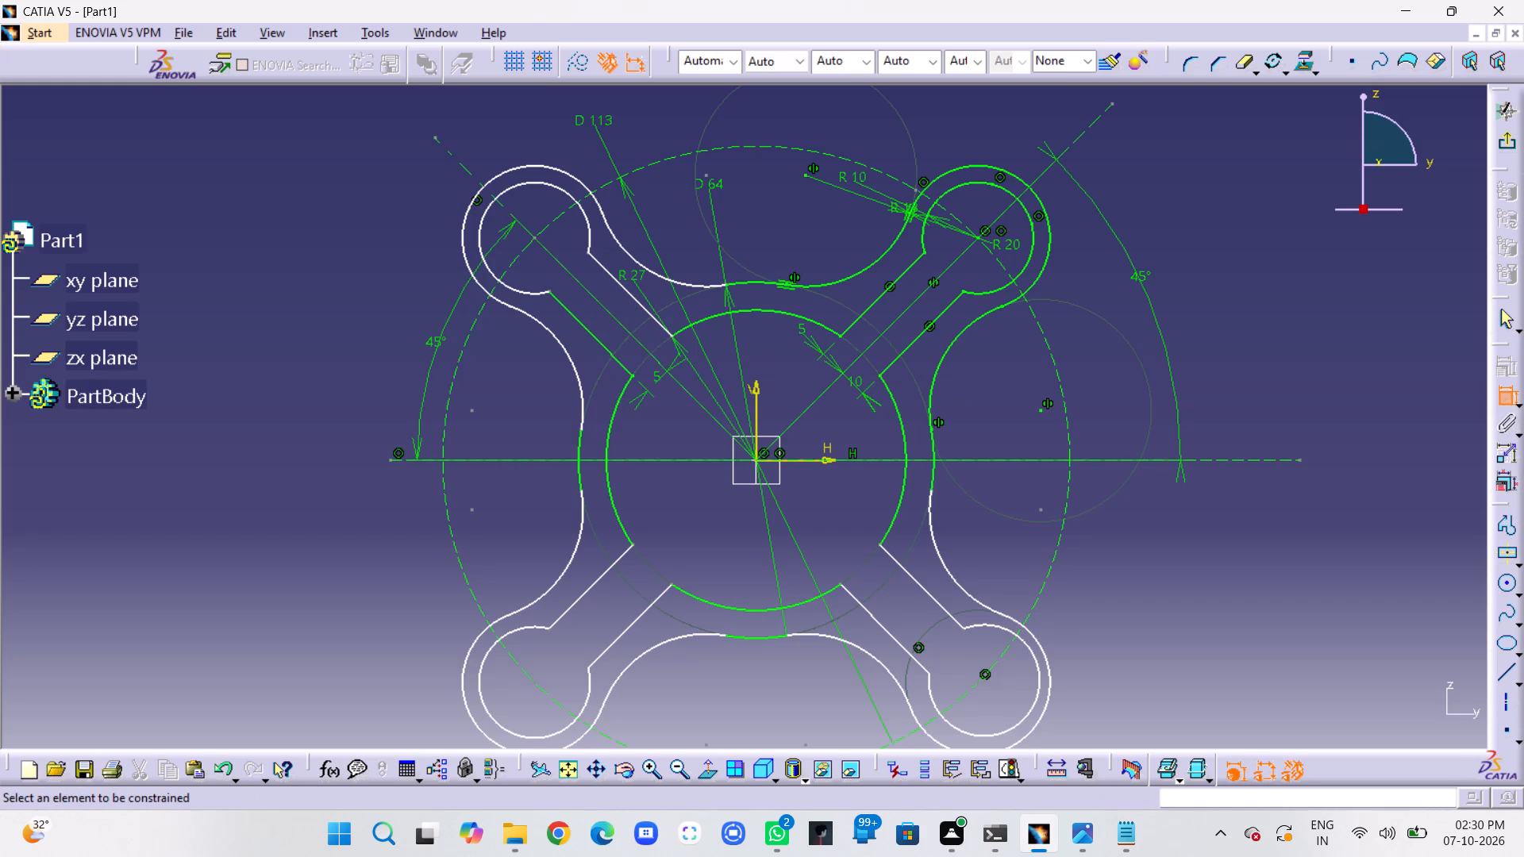
pyautogui.click(618, 368)
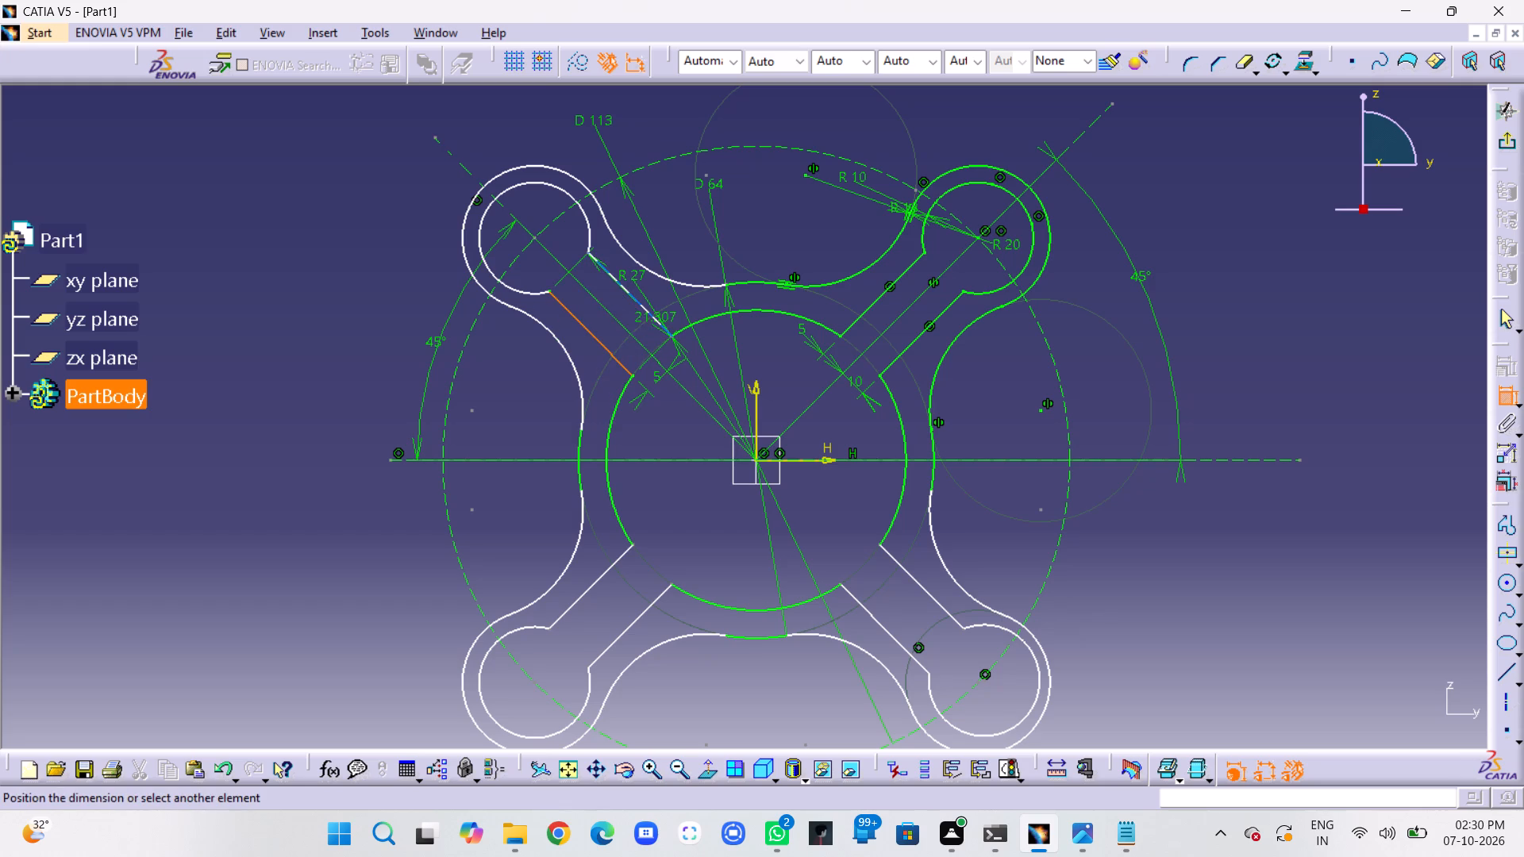
pyautogui.click(655, 318)
pyautogui.click(674, 405)
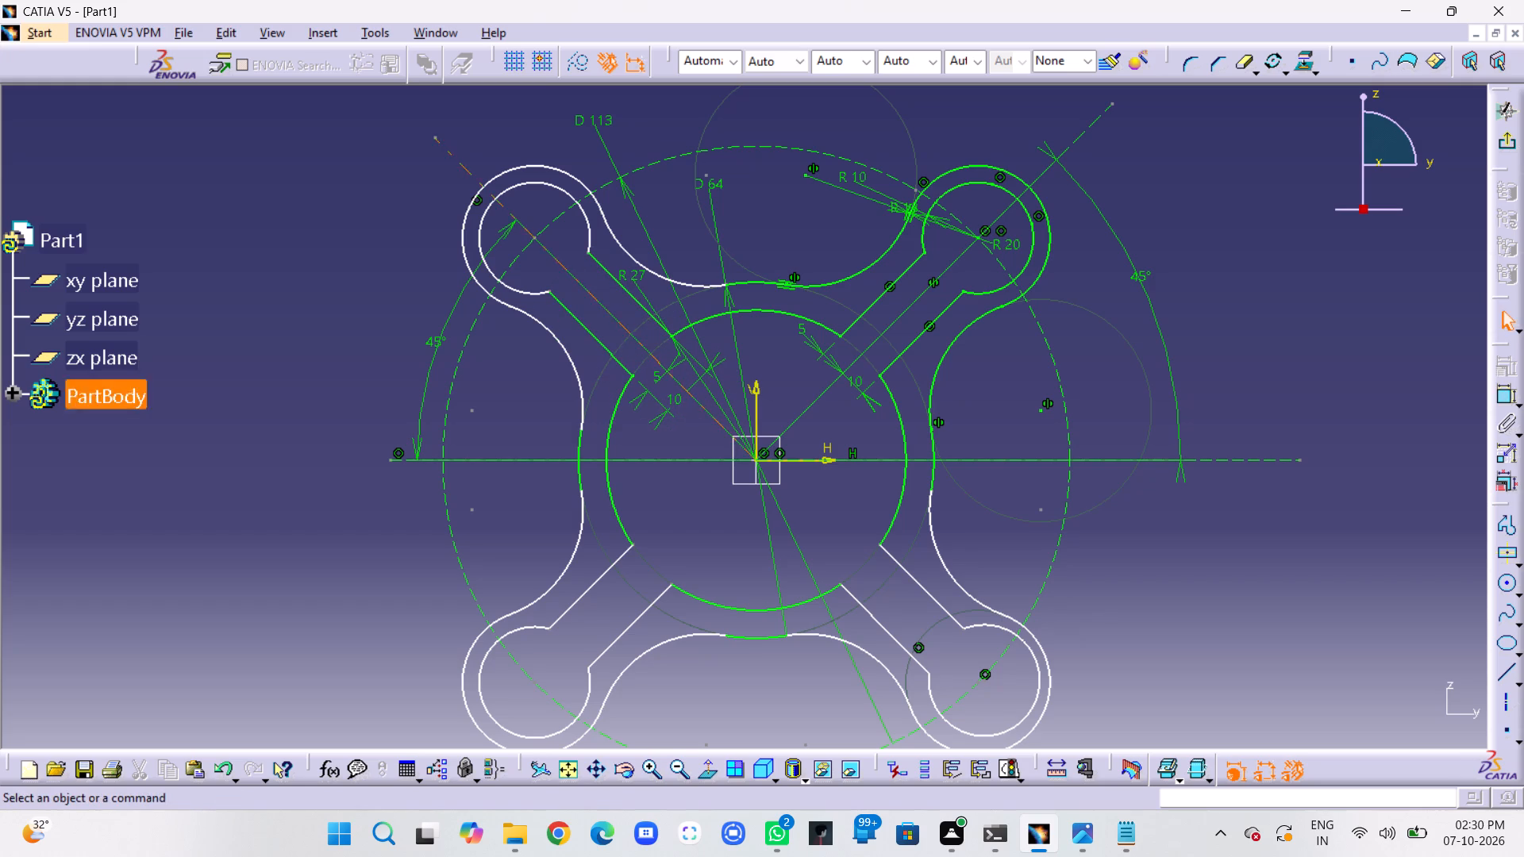
pyautogui.click(767, 356)
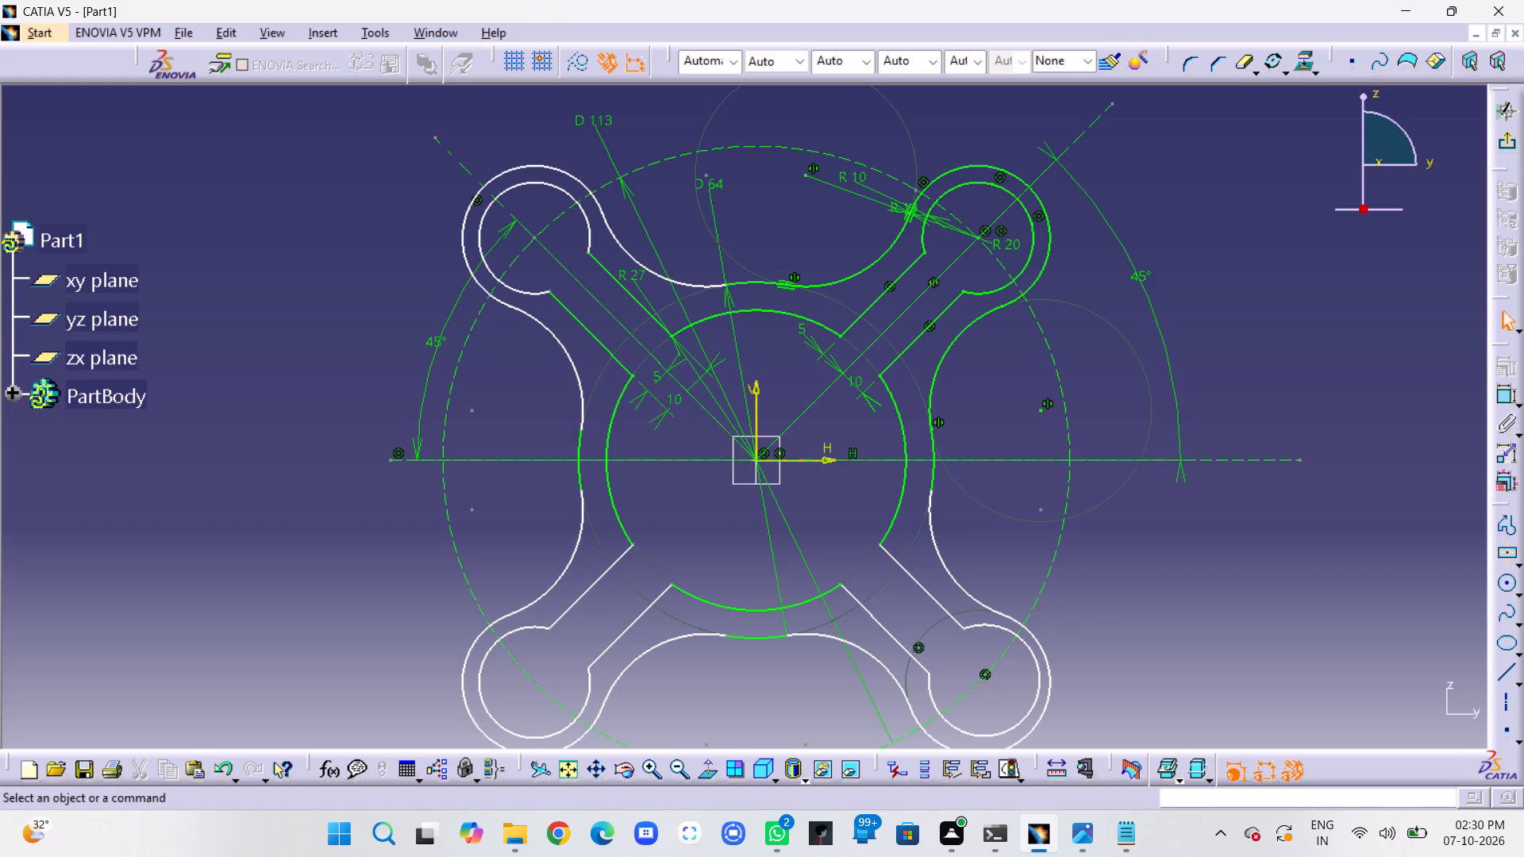
# Add radius constraints of R 10 to the upper-left arm's inner end arc and R 20 to its upper blend.
pyautogui.click(1500, 398)
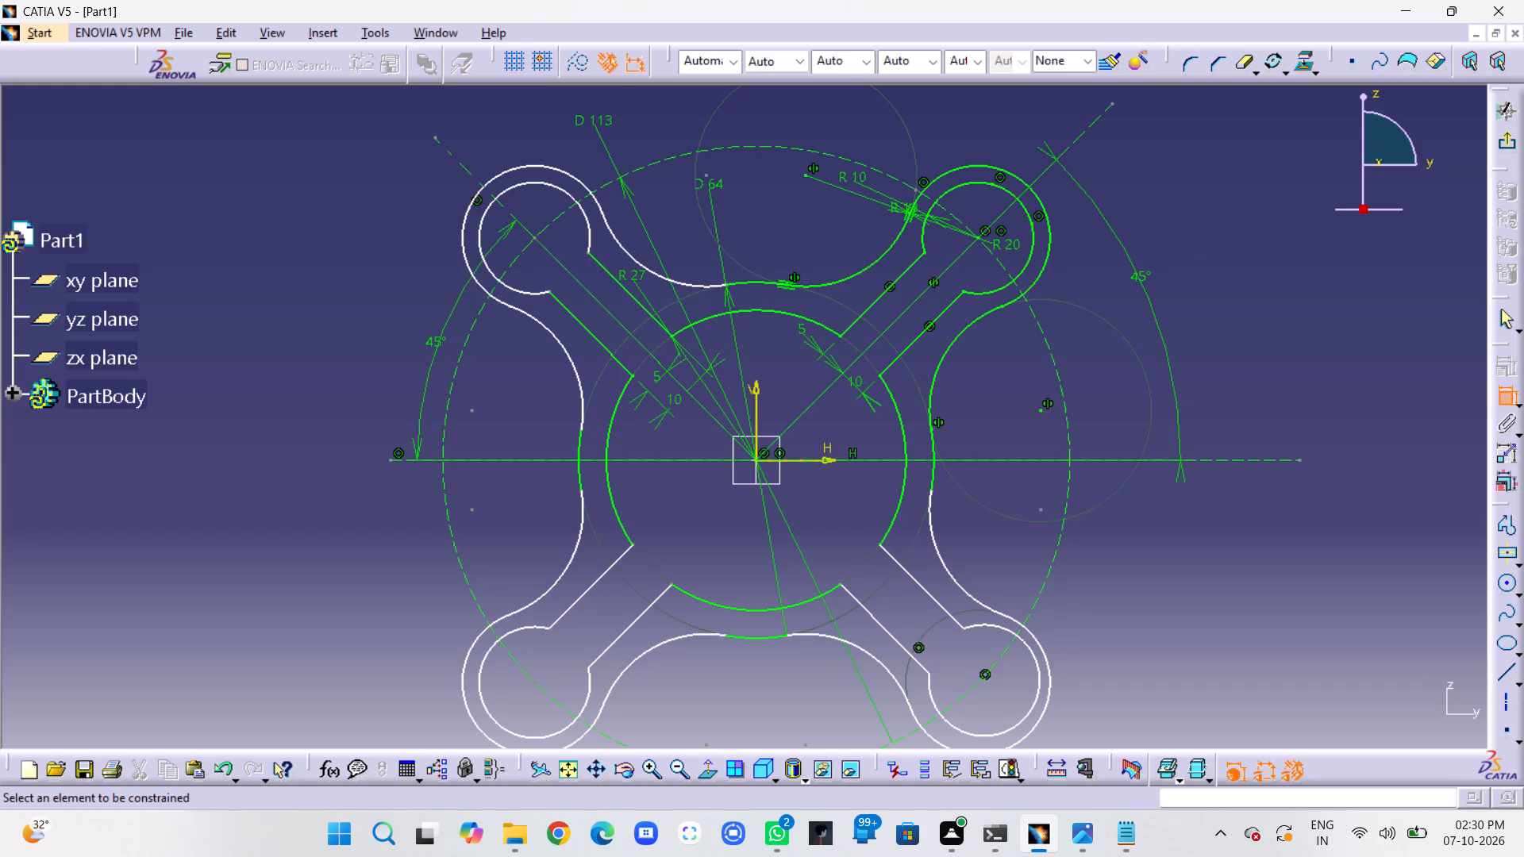
pyautogui.click(590, 221)
pyautogui.click(363, 175)
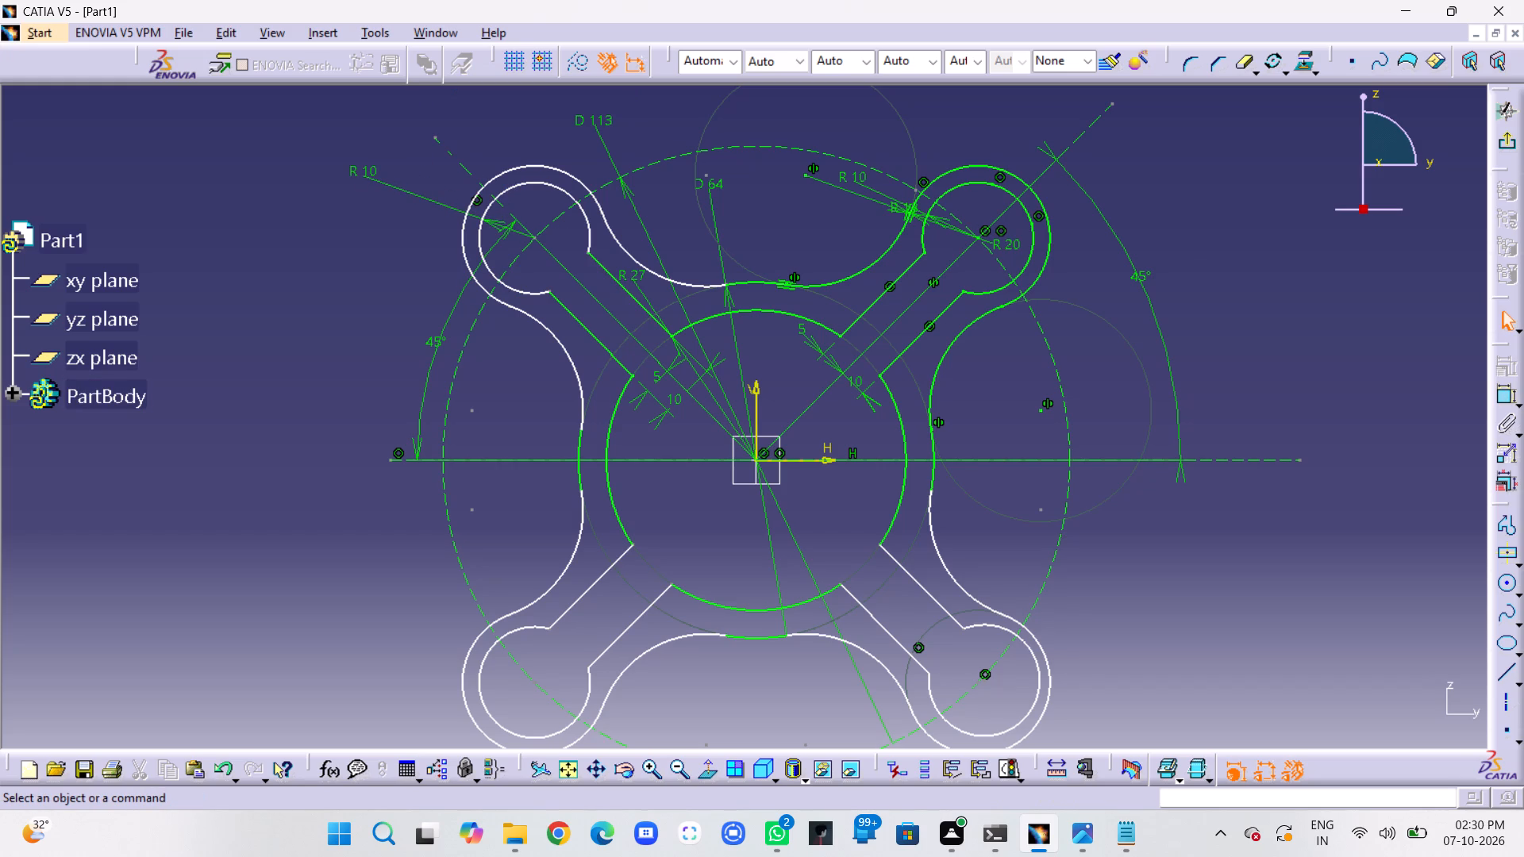
pyautogui.click(1506, 398)
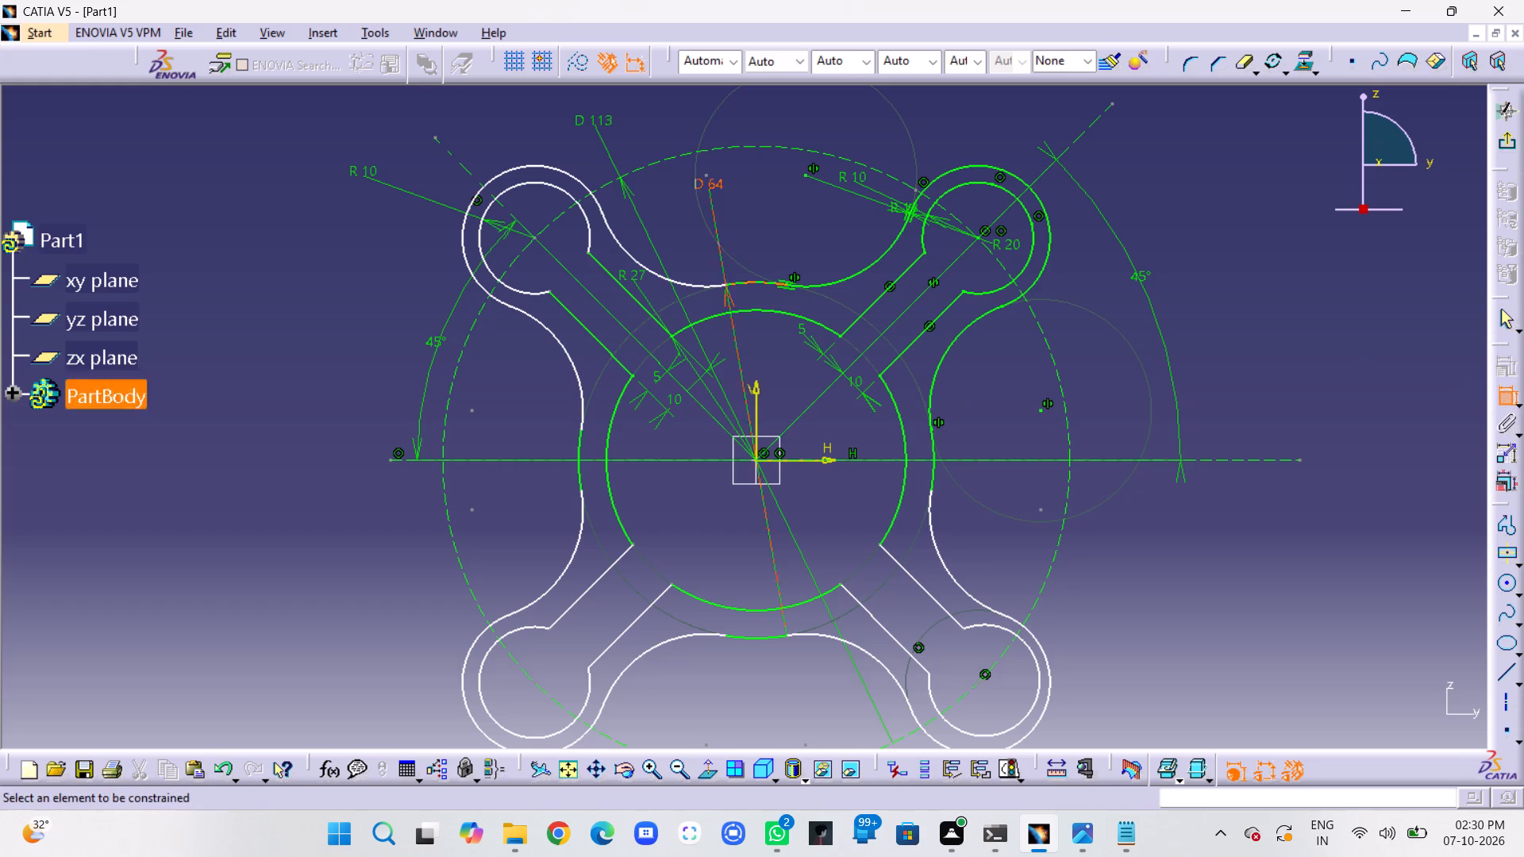
pyautogui.click(628, 256)
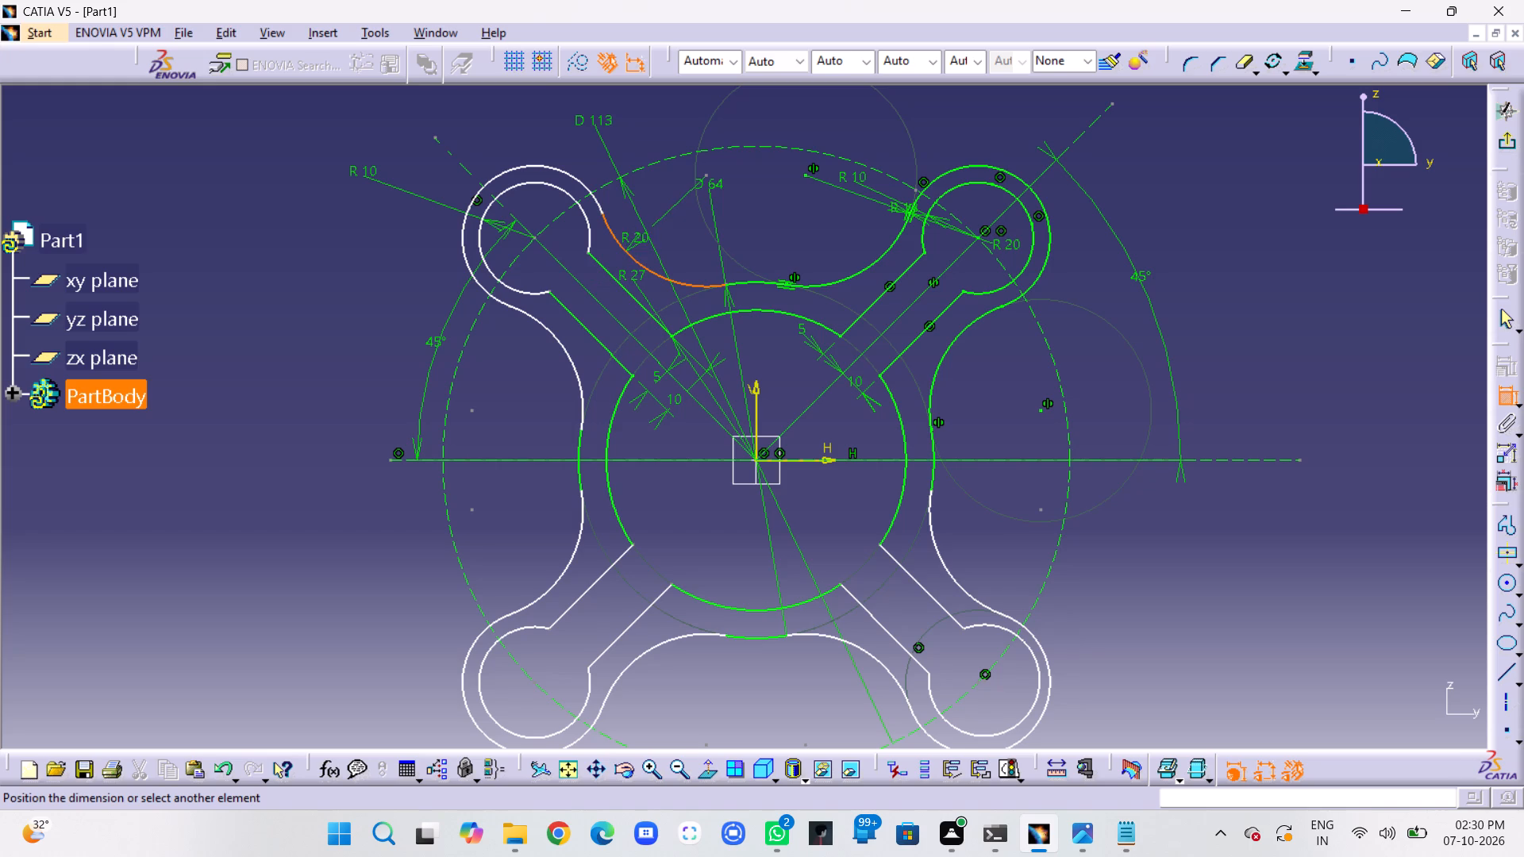
pyautogui.click(663, 217)
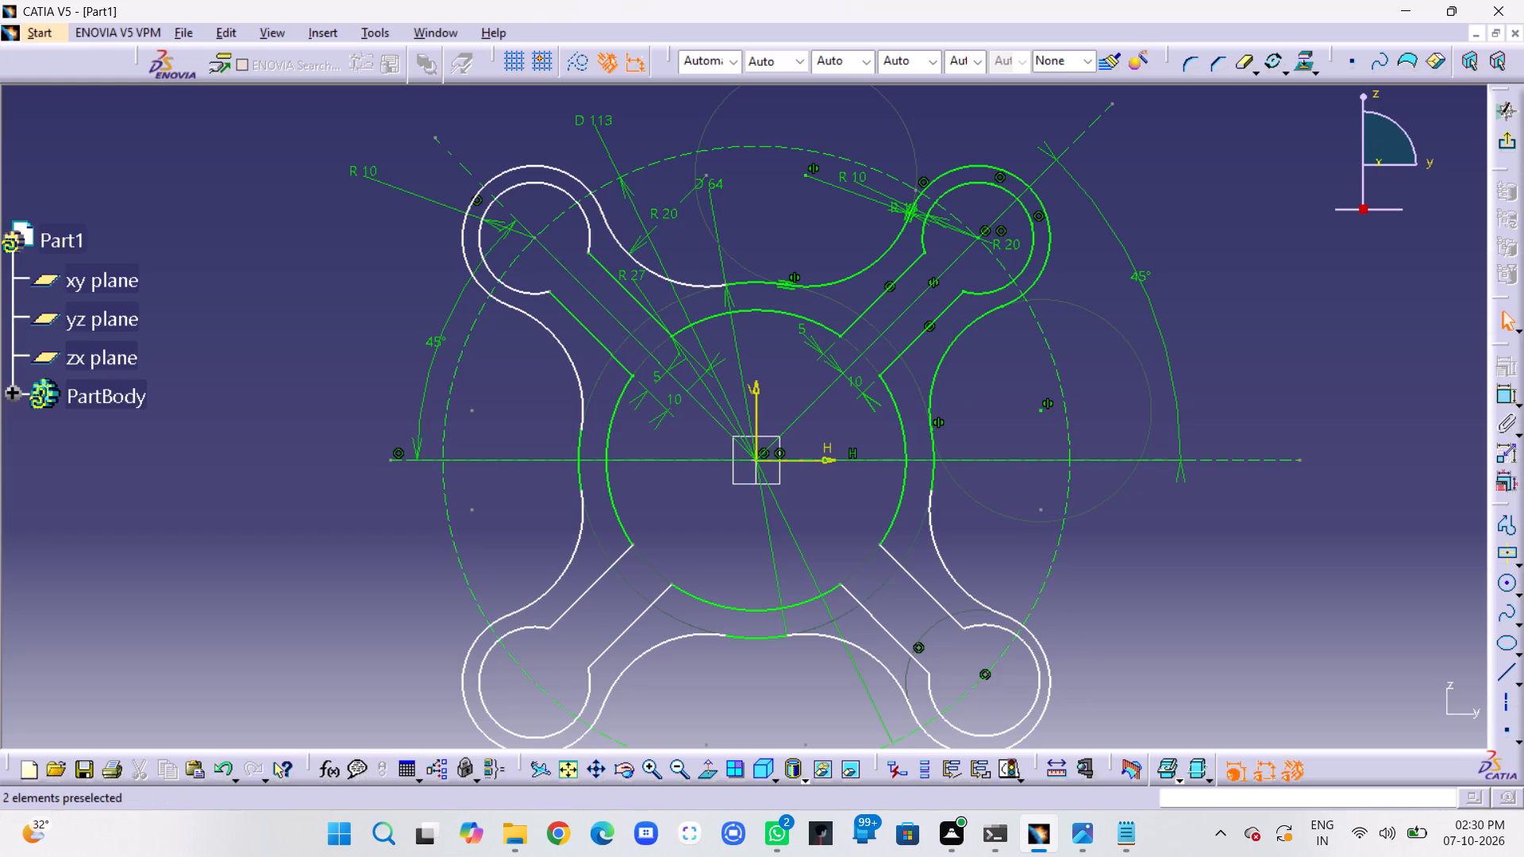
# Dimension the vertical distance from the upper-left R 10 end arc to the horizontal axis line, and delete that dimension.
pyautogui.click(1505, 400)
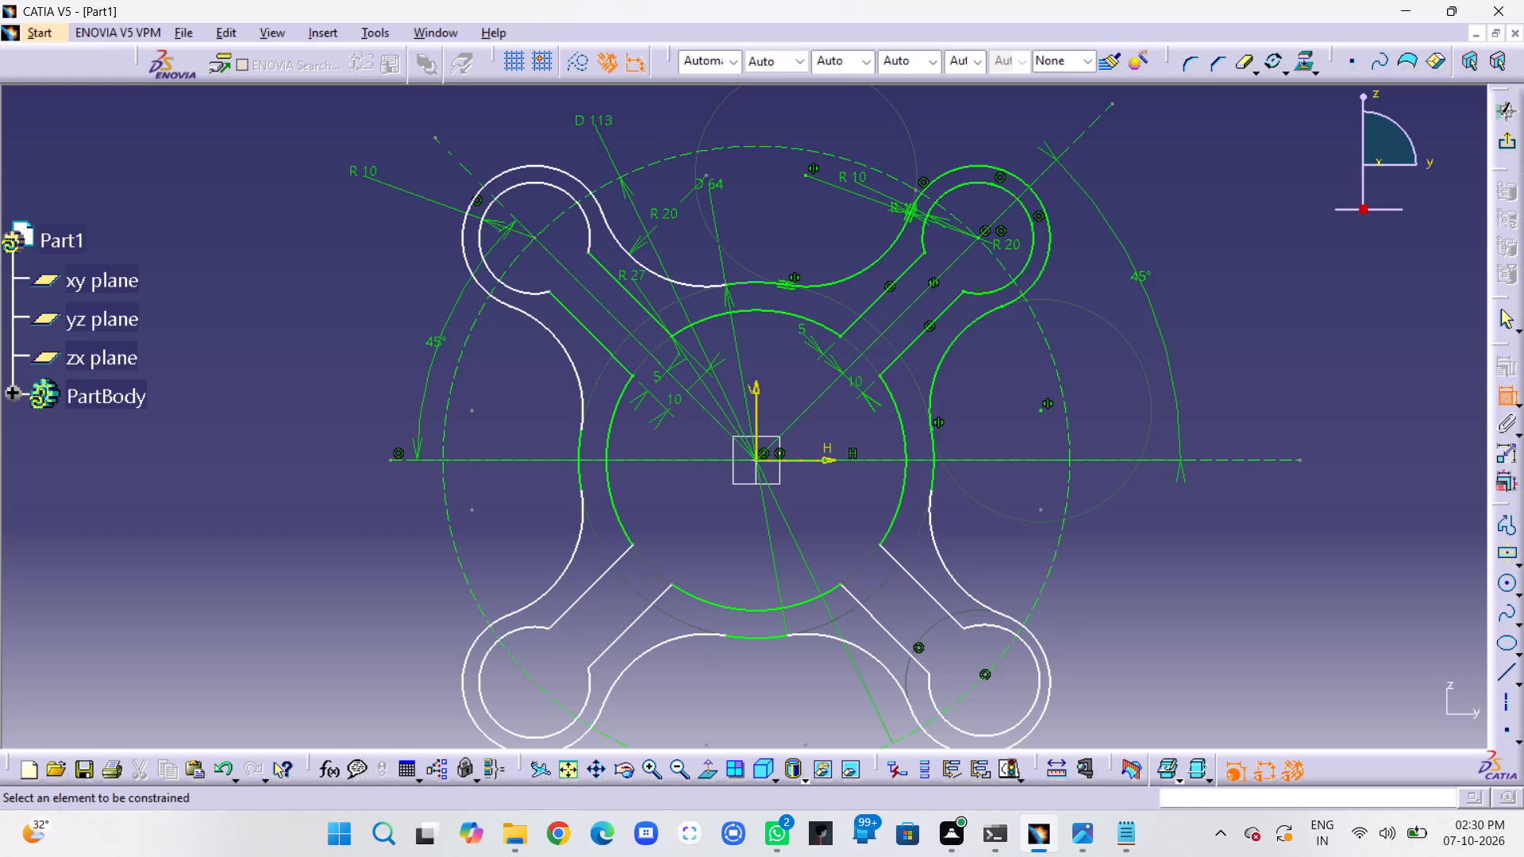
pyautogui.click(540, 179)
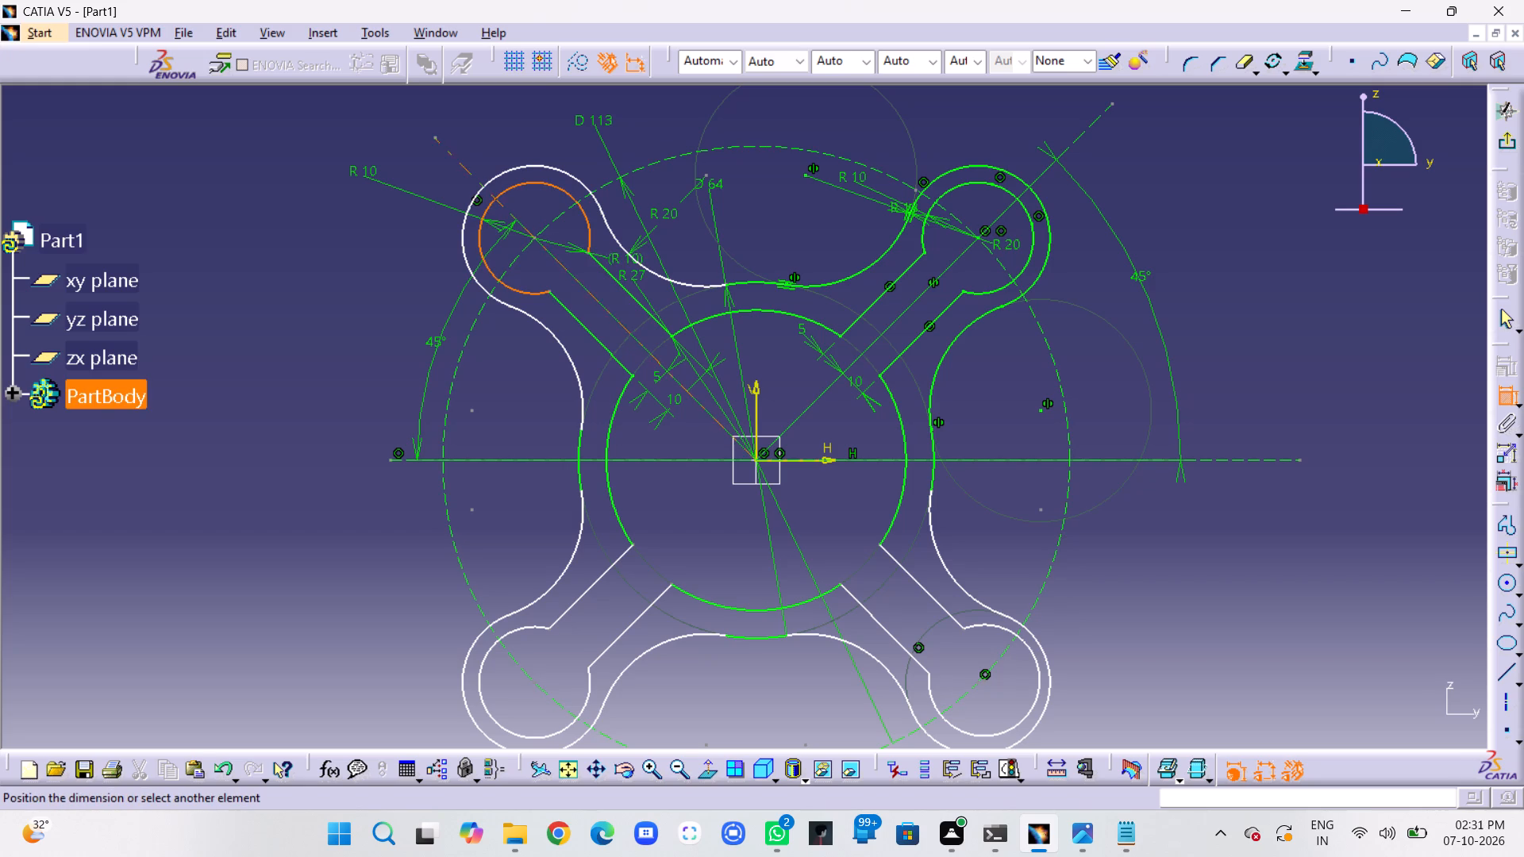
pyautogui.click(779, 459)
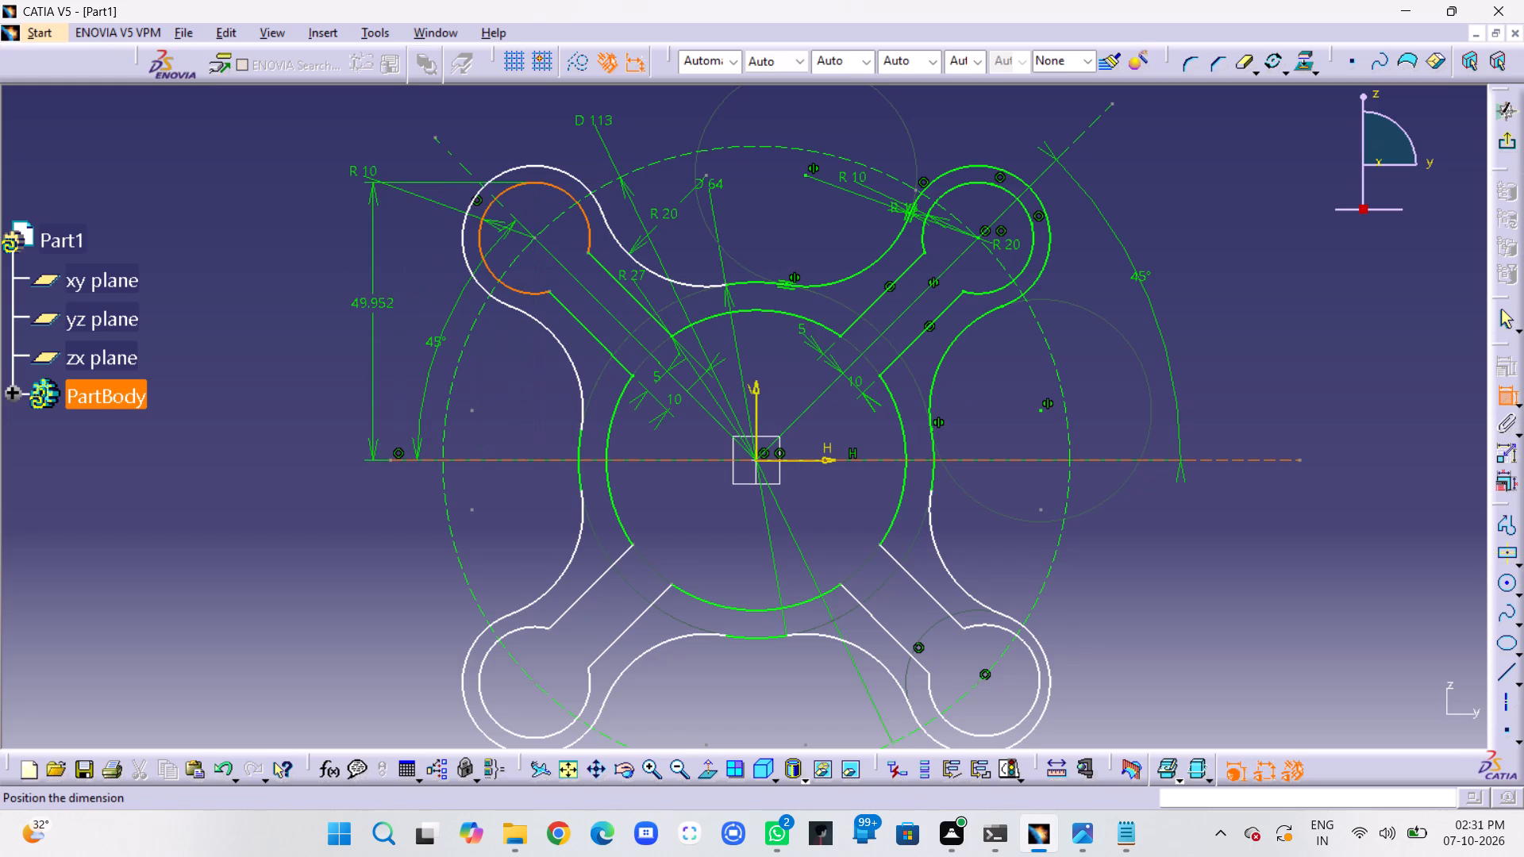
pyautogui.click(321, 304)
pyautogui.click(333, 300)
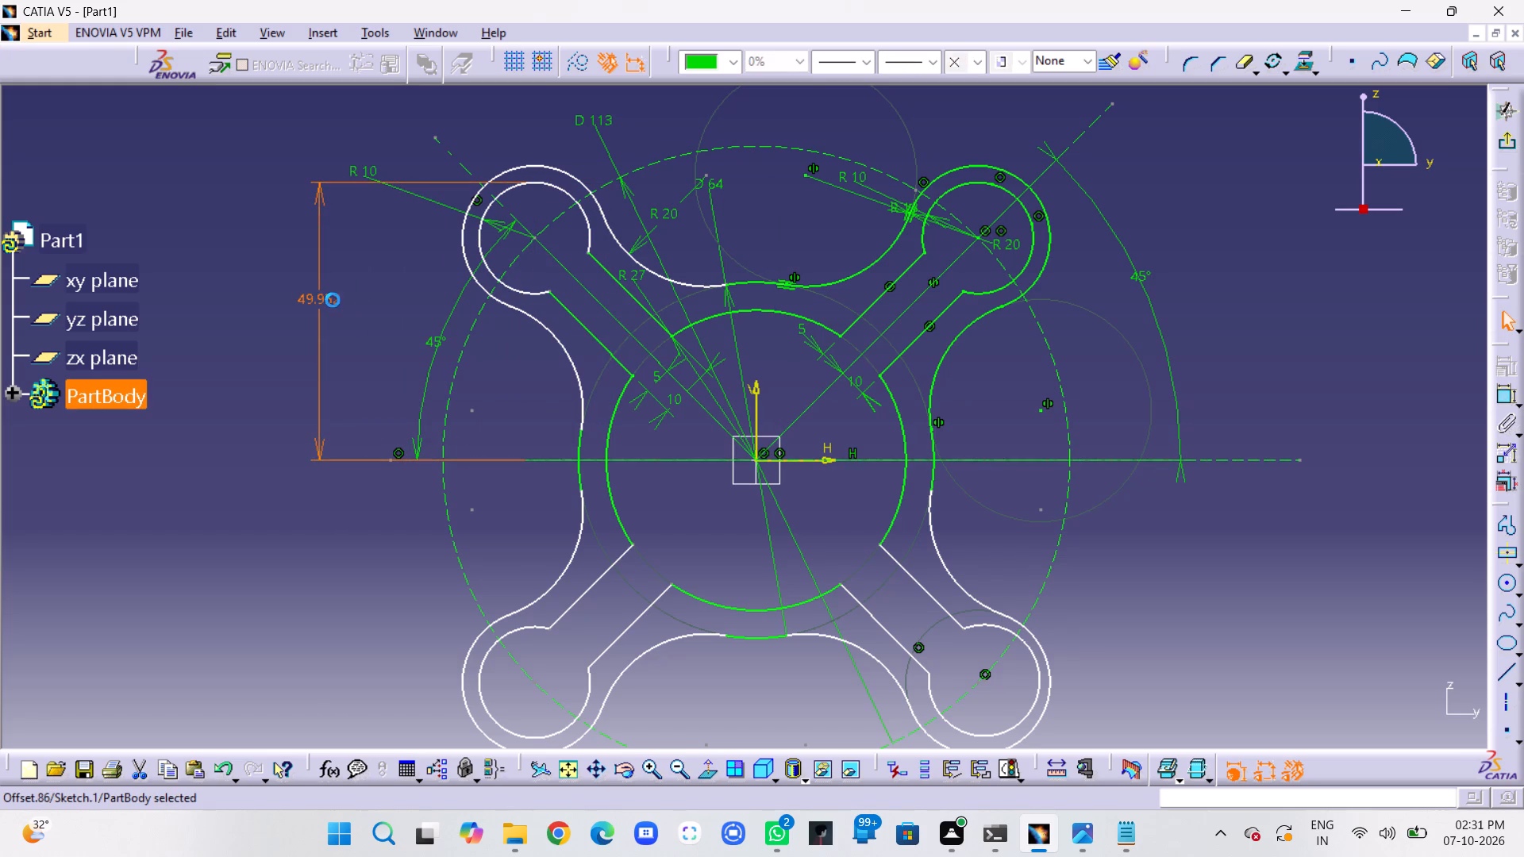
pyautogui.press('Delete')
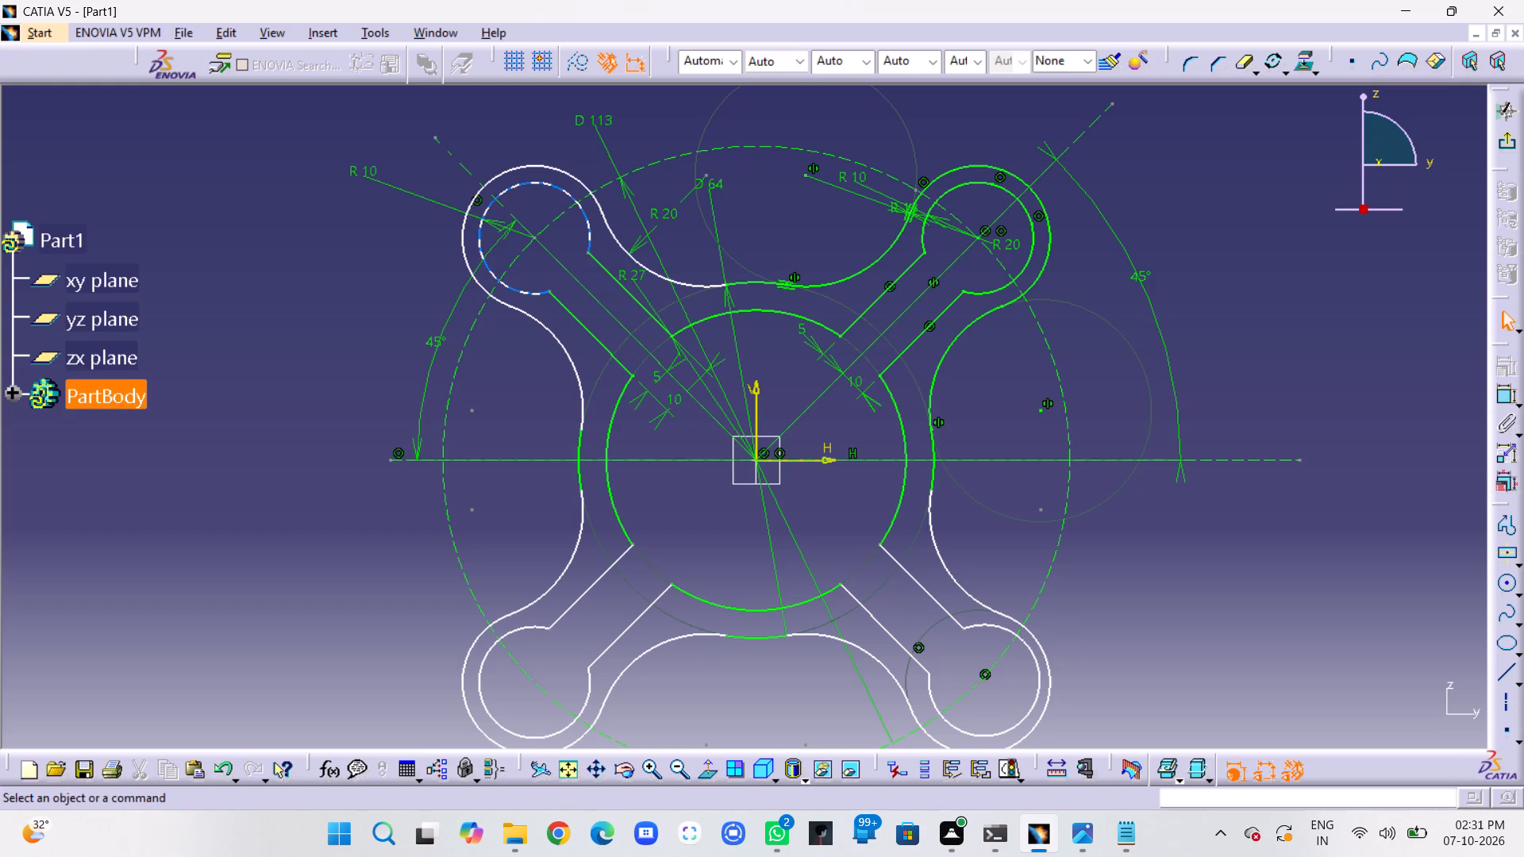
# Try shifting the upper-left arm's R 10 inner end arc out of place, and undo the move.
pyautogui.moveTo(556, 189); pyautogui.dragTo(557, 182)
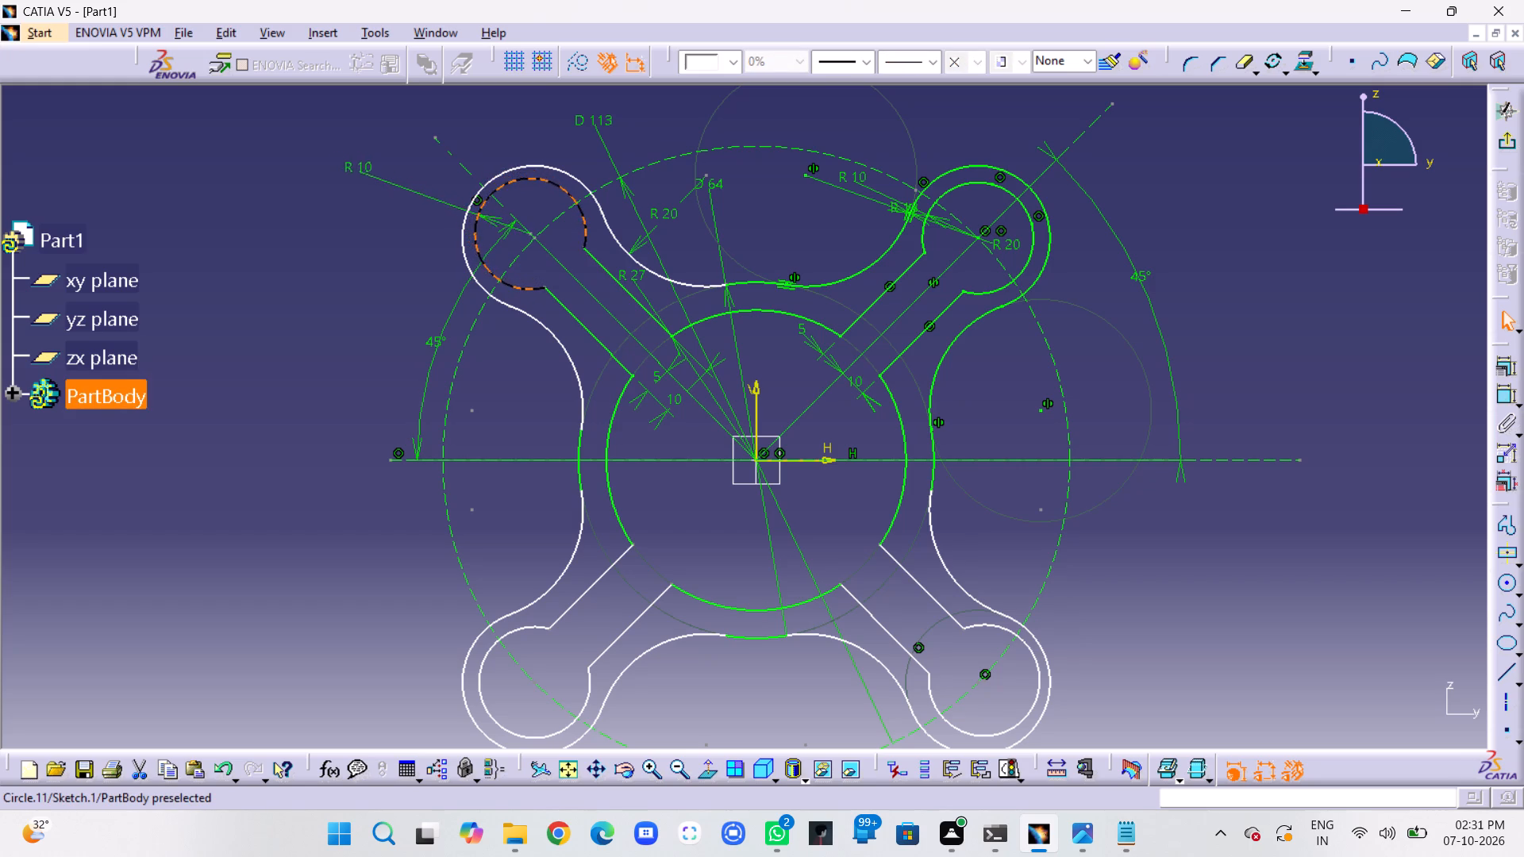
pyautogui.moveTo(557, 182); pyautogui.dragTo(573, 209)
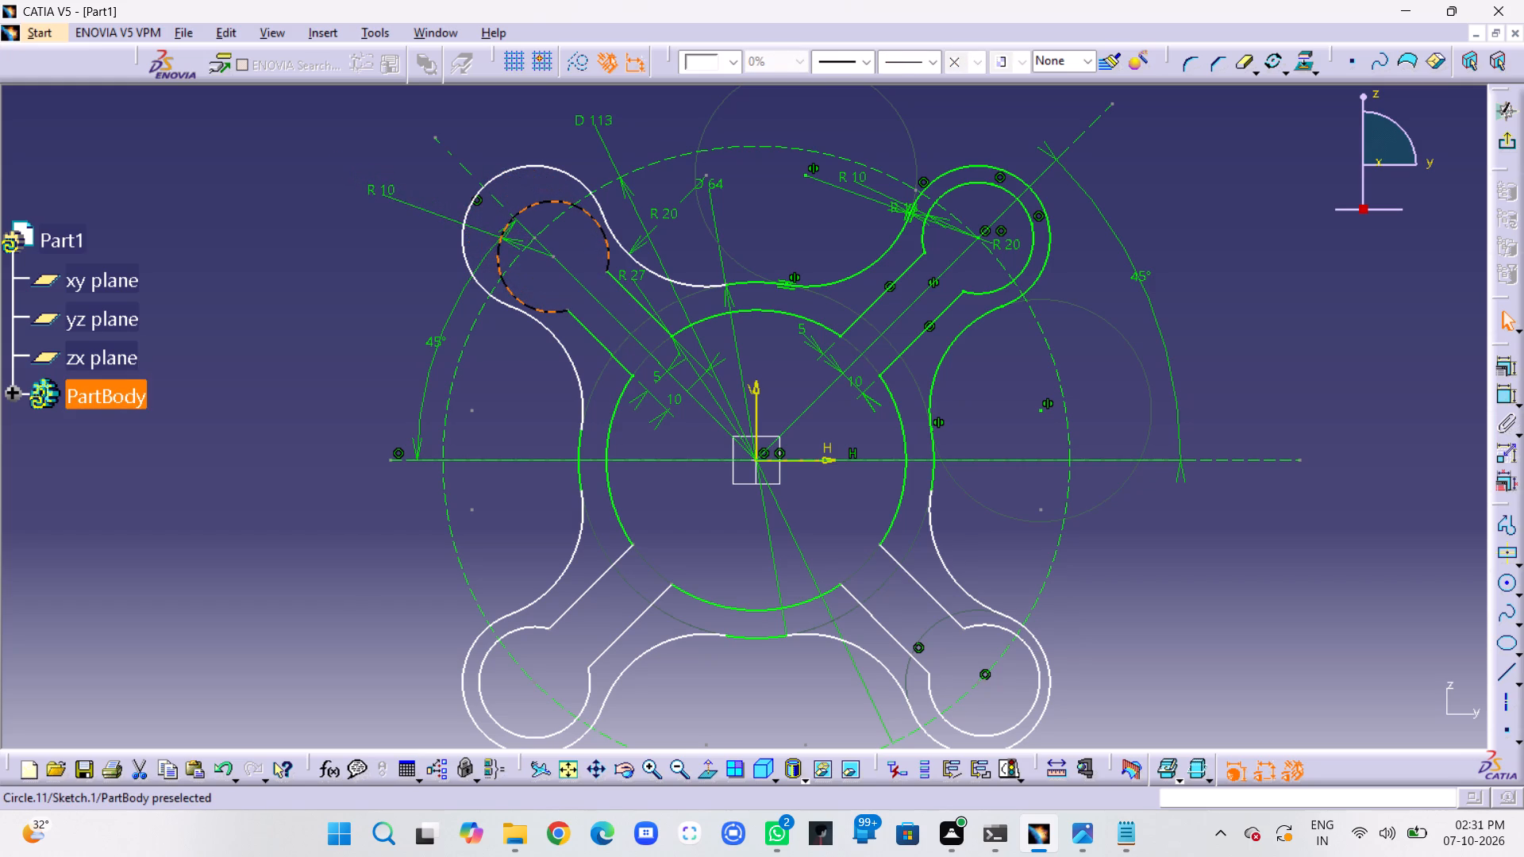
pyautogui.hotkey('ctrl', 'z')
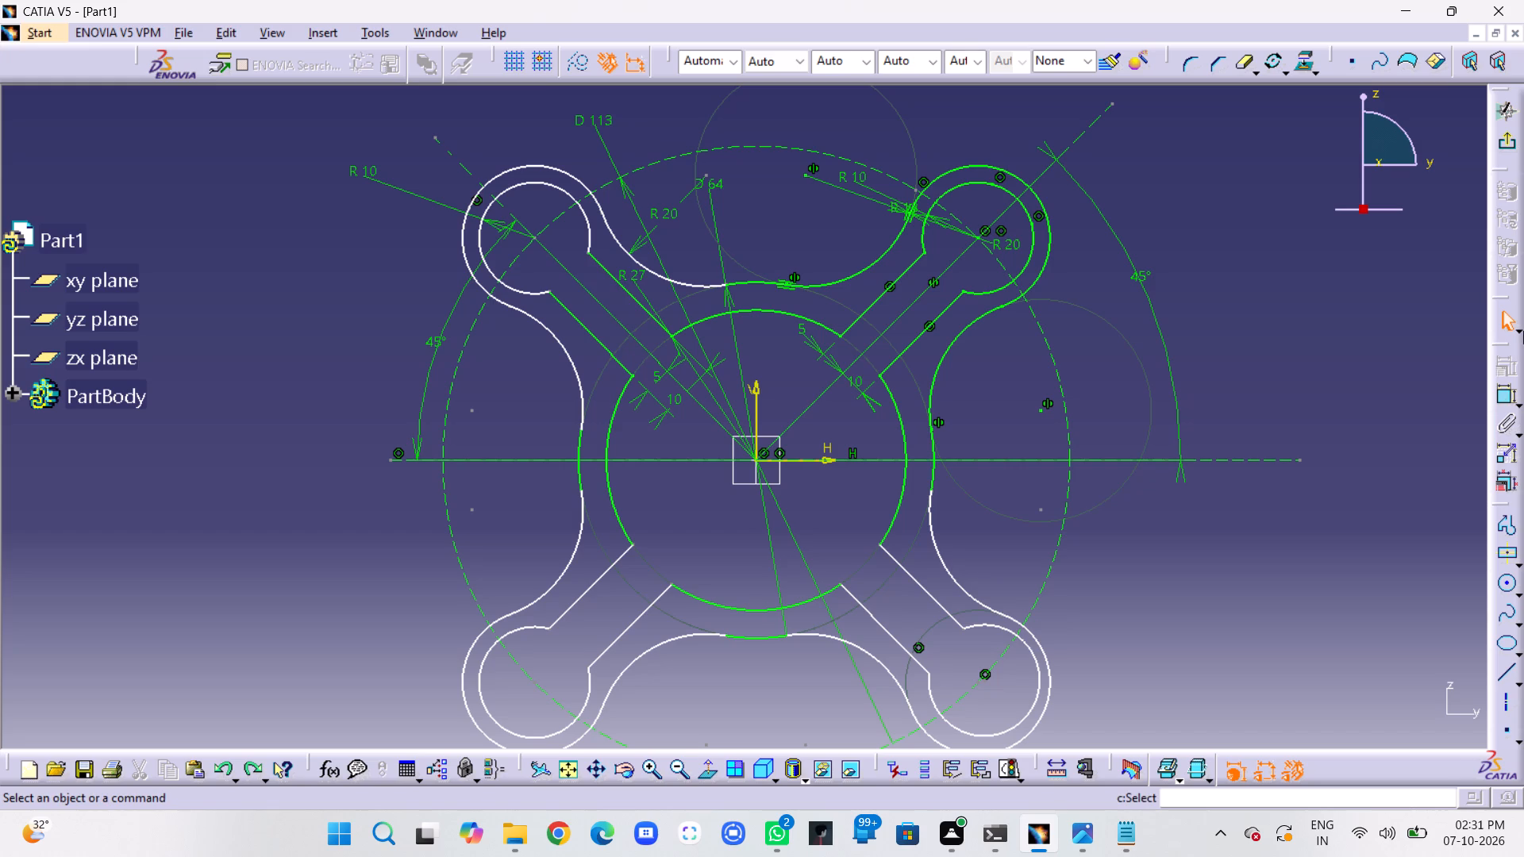
# Add a length constraint to the lower side of the upper-left arm, placed outside the arm.
pyautogui.click(1505, 394)
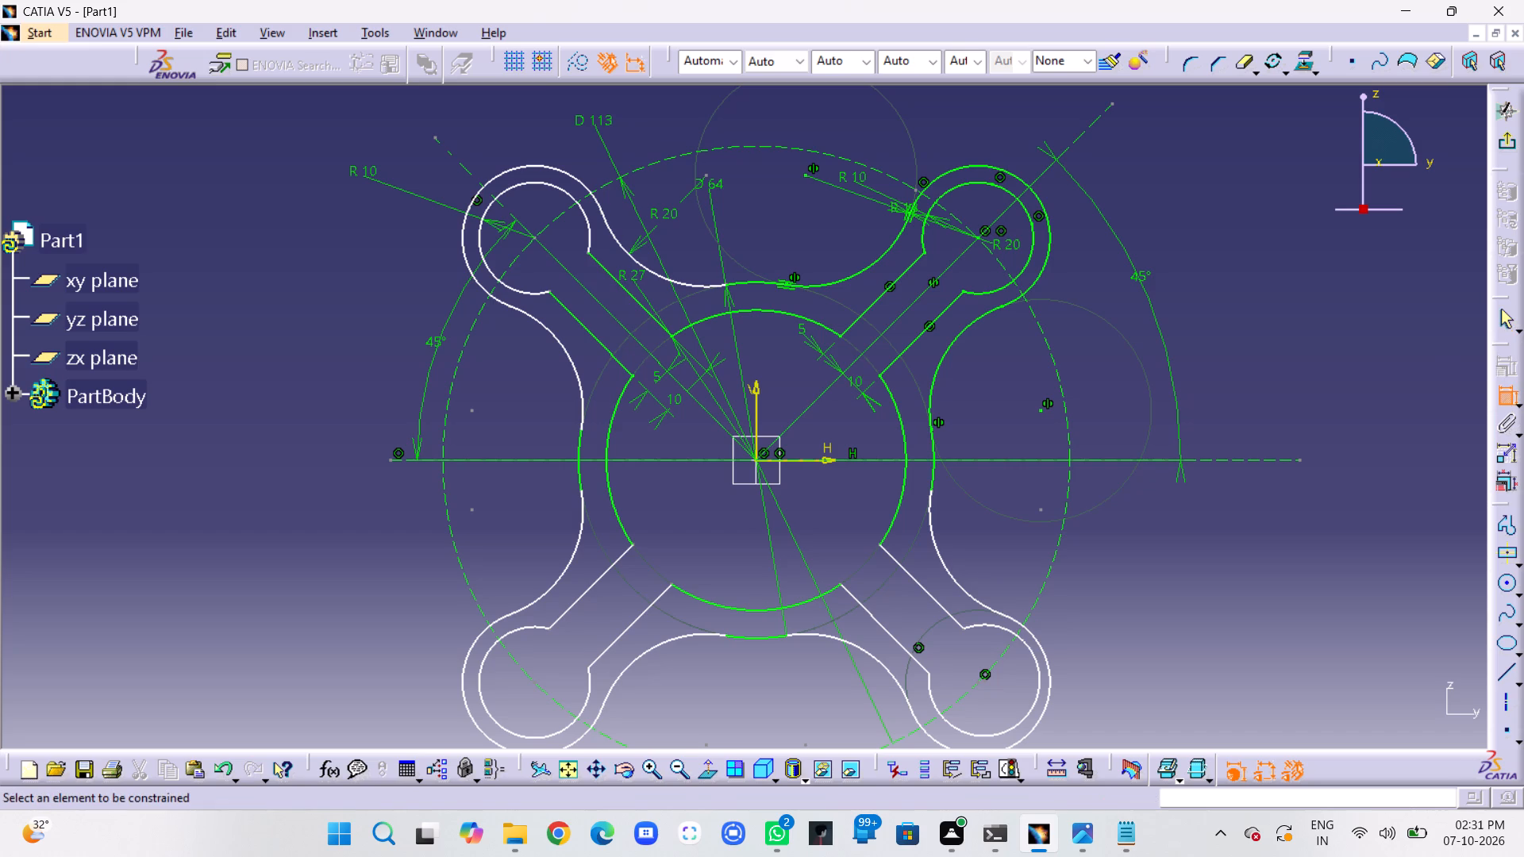
pyautogui.click(594, 339)
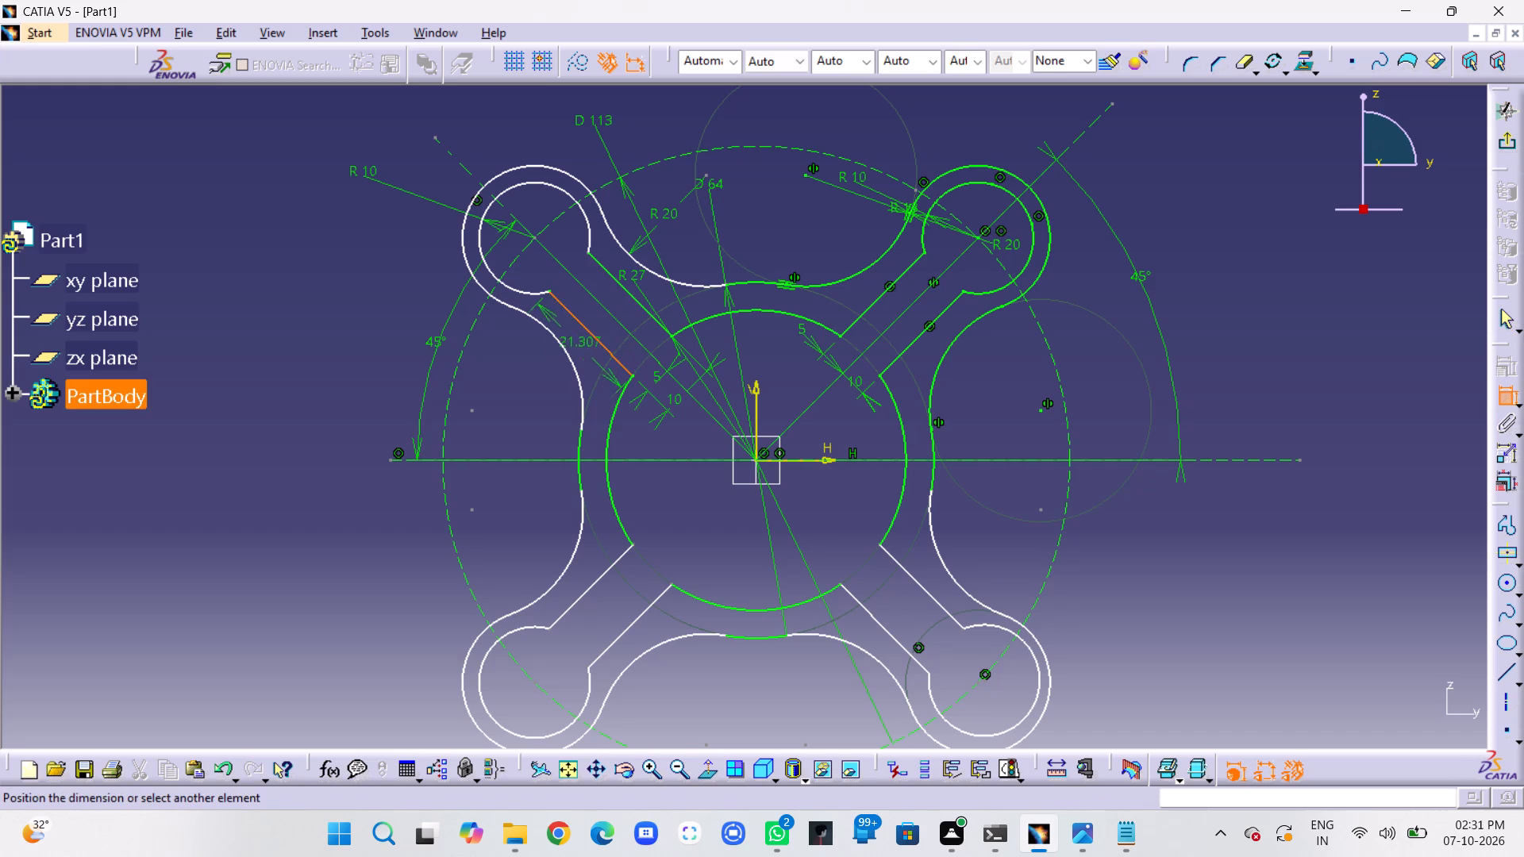
pyautogui.click(534, 362)
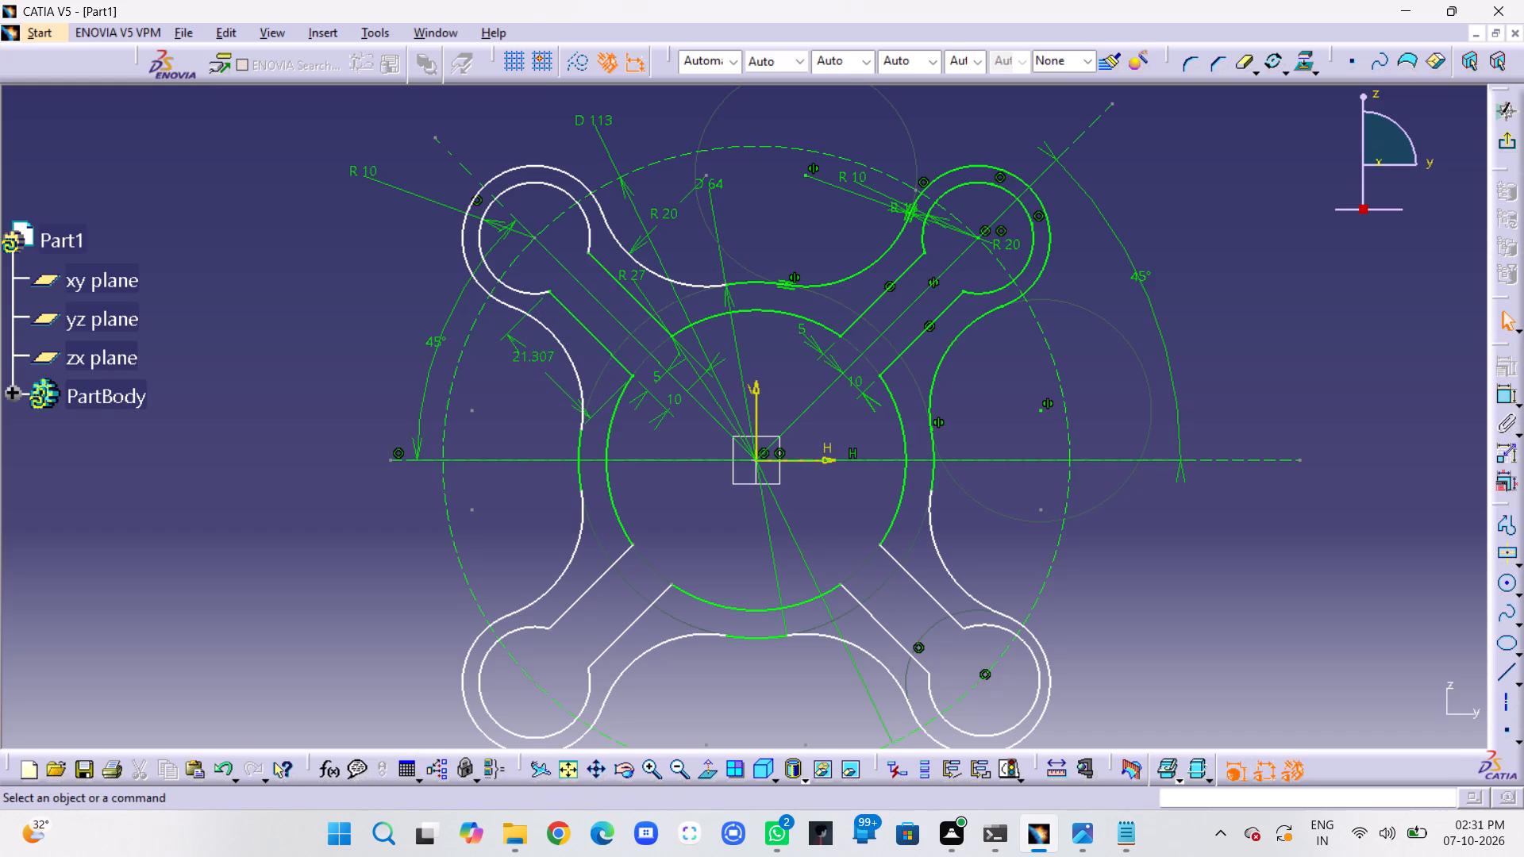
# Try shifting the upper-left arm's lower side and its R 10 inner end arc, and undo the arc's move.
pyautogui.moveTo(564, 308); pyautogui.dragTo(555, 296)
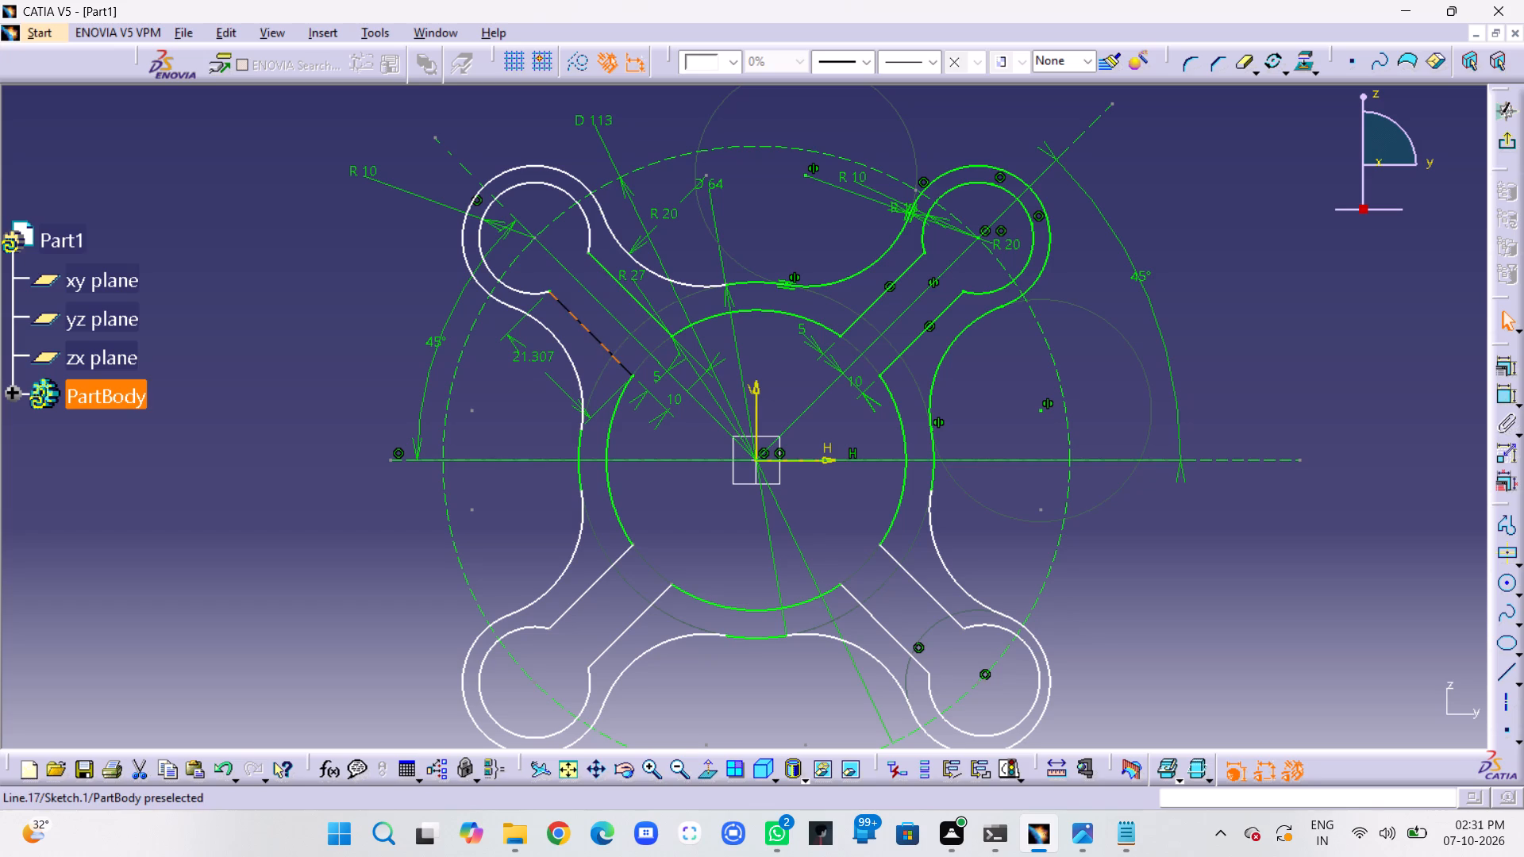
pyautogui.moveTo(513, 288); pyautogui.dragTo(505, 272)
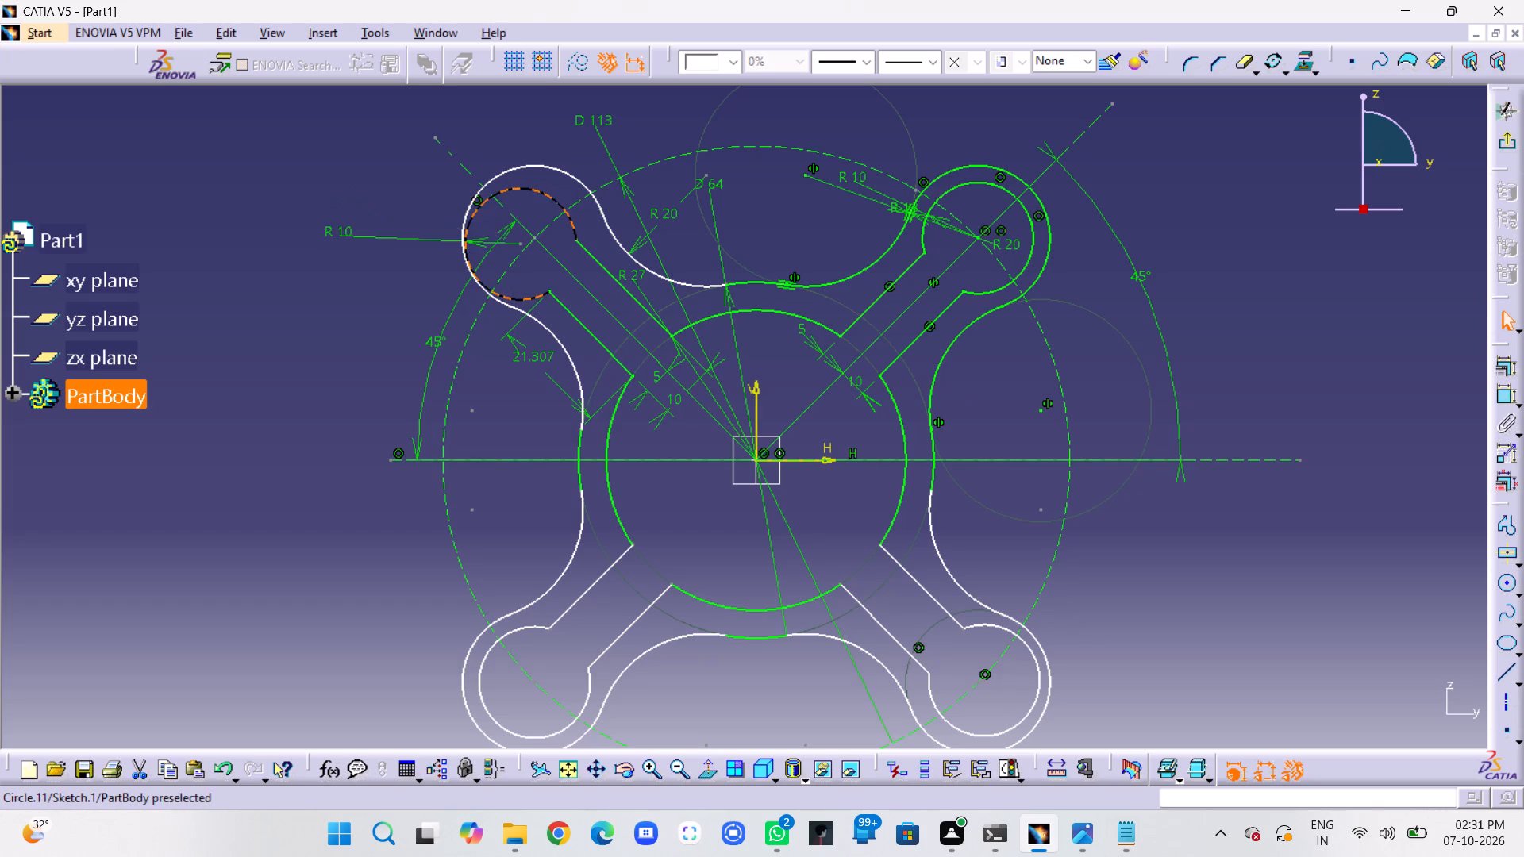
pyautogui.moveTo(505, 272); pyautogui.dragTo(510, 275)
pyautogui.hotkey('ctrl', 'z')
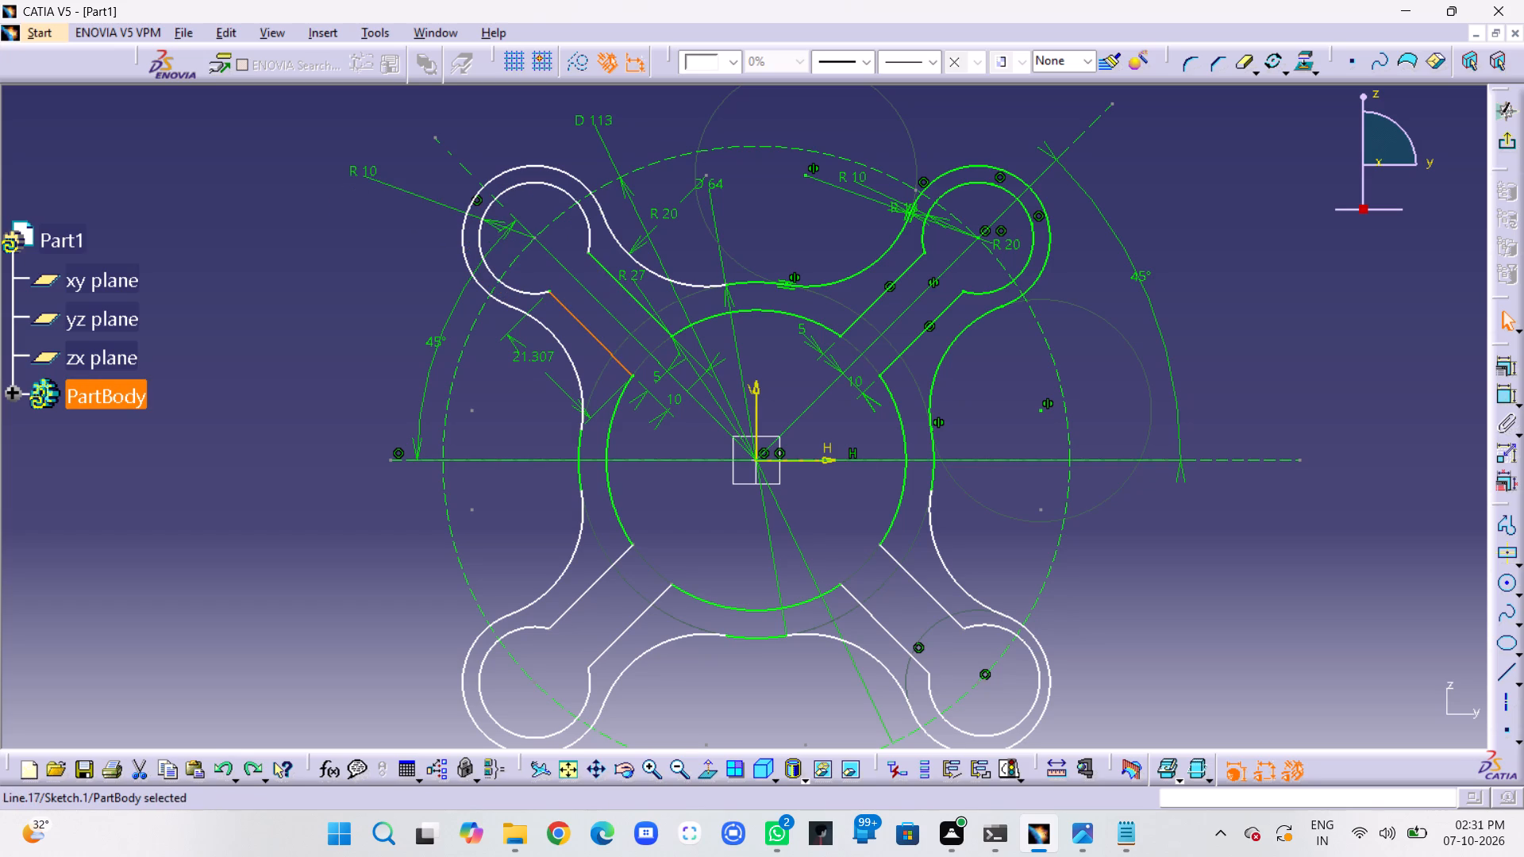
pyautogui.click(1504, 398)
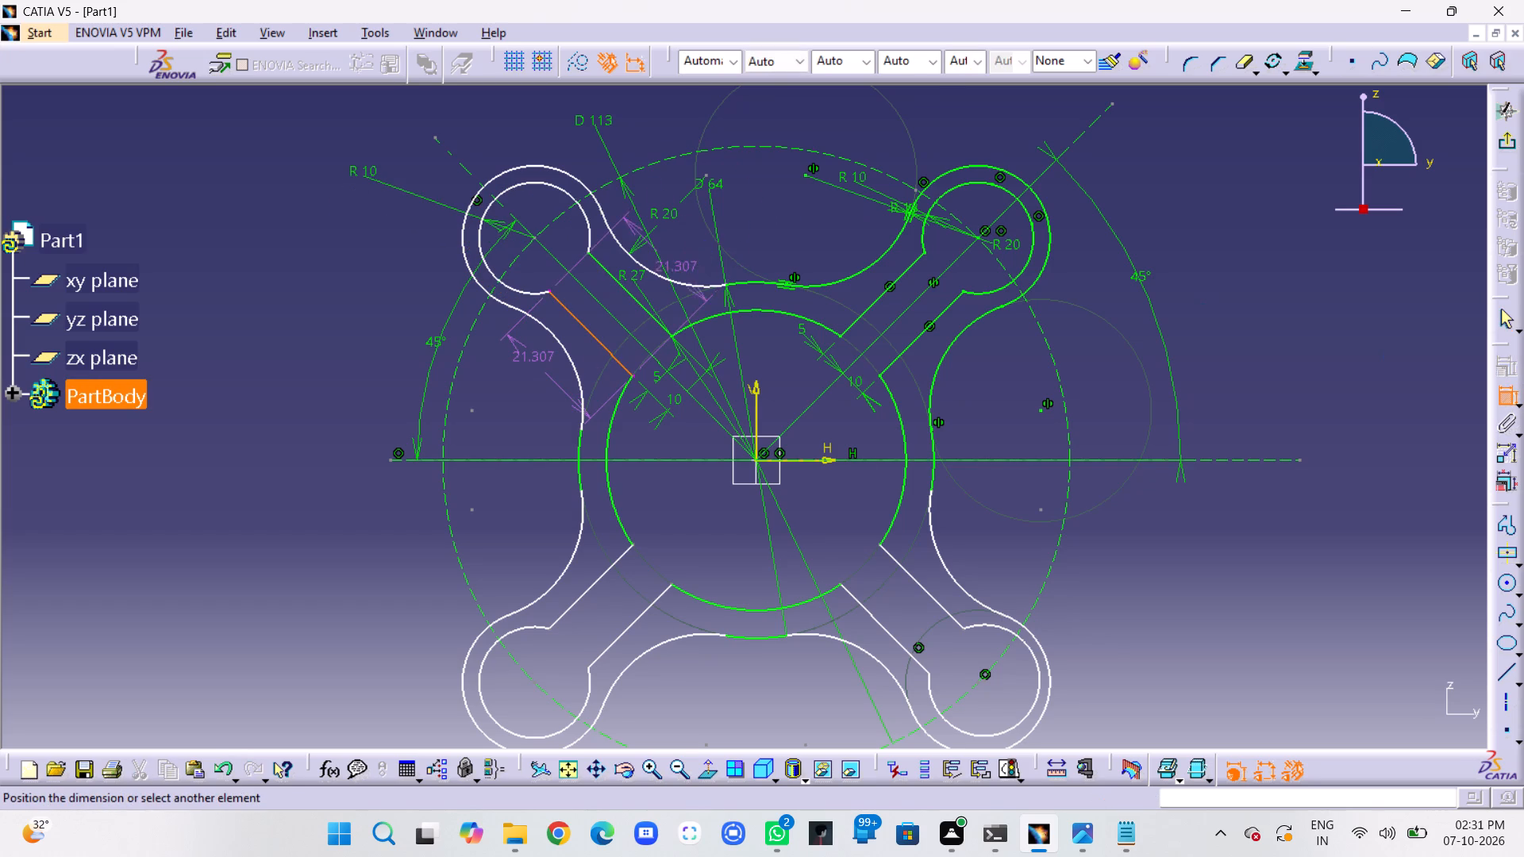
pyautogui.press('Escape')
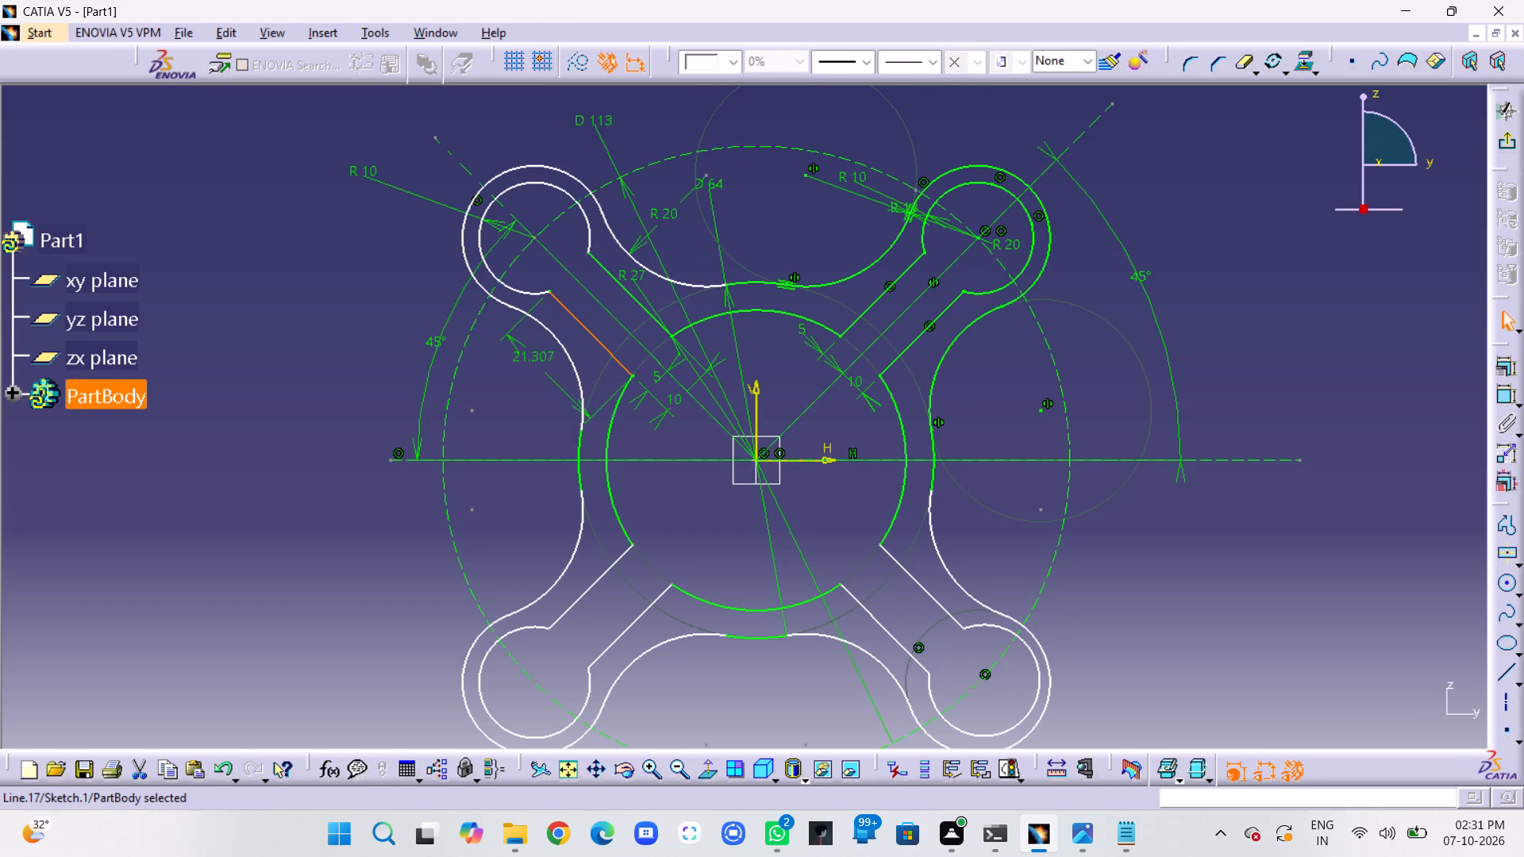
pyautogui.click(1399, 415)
# Add a length constraint to the upper side of the upper-left arm.
pyautogui.click(1506, 397)
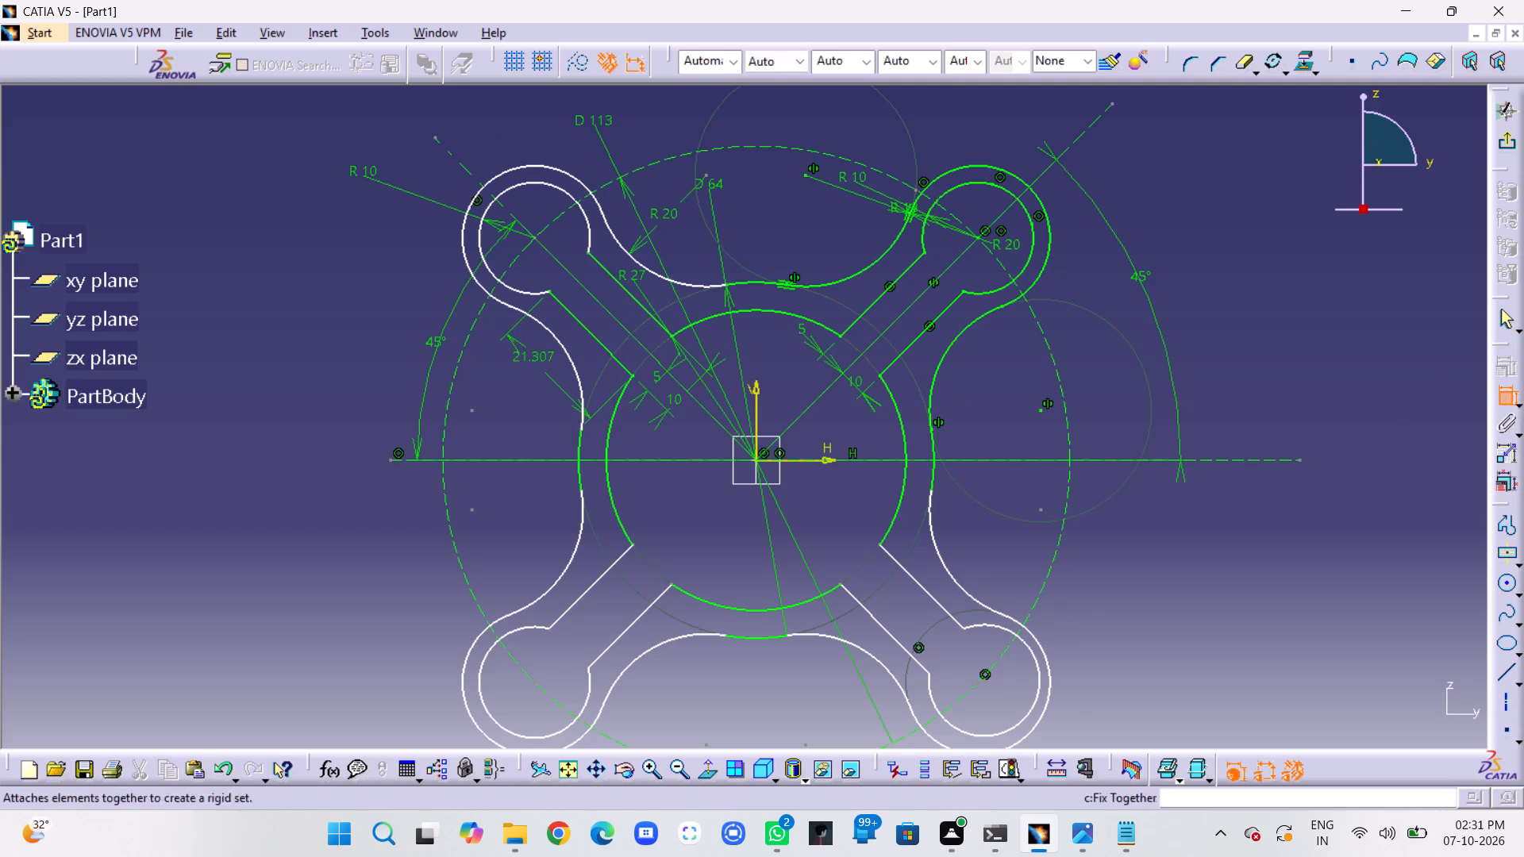
pyautogui.click(602, 268)
pyautogui.click(679, 248)
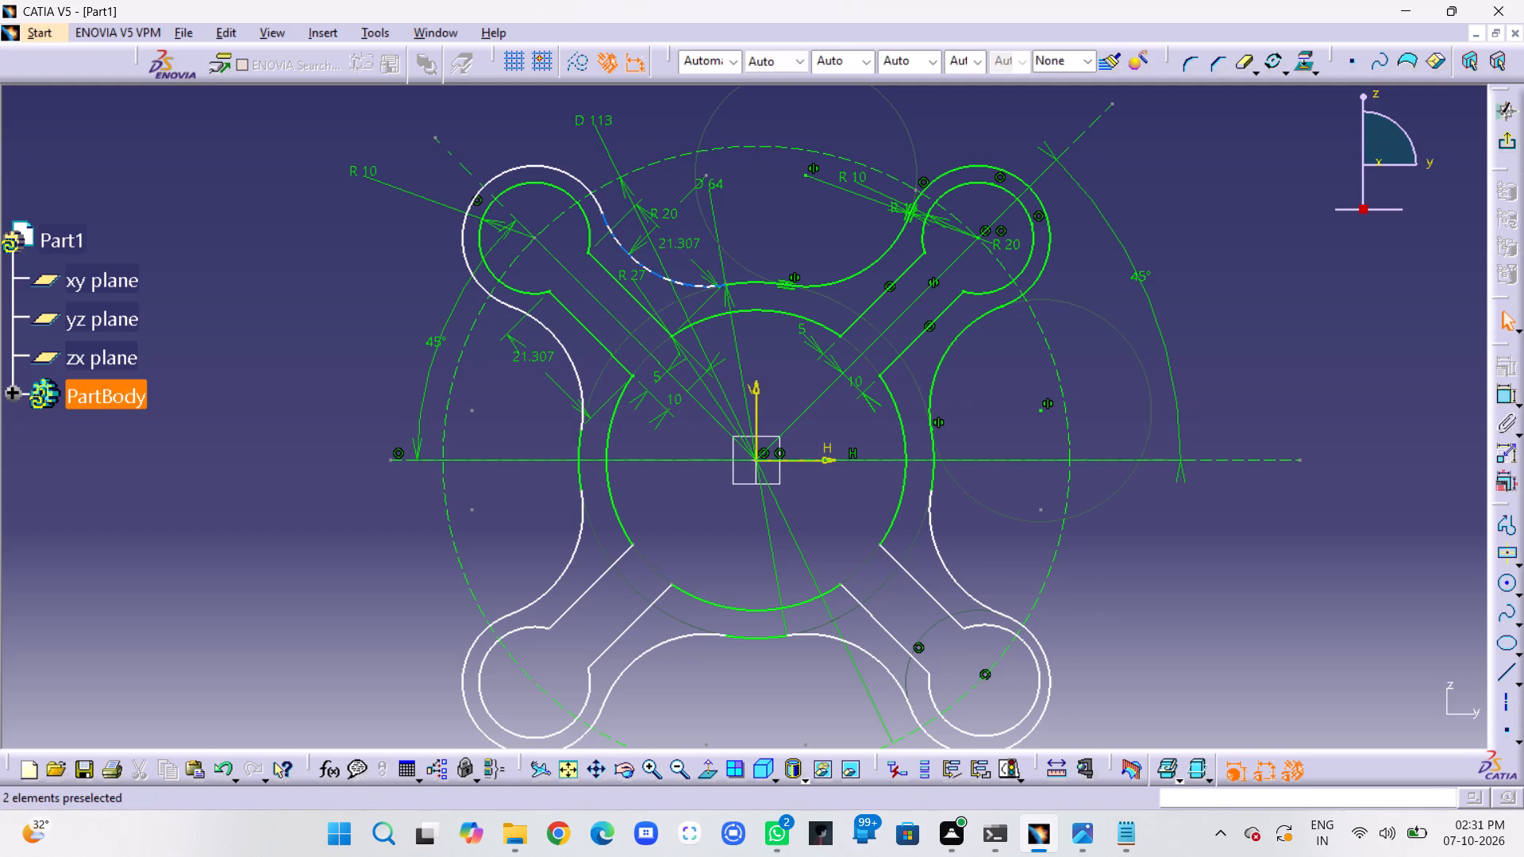
# Add a radius constraint of R 13 to the upper-left arm's outer end arc.
pyautogui.click(1502, 397)
pyautogui.click(508, 172)
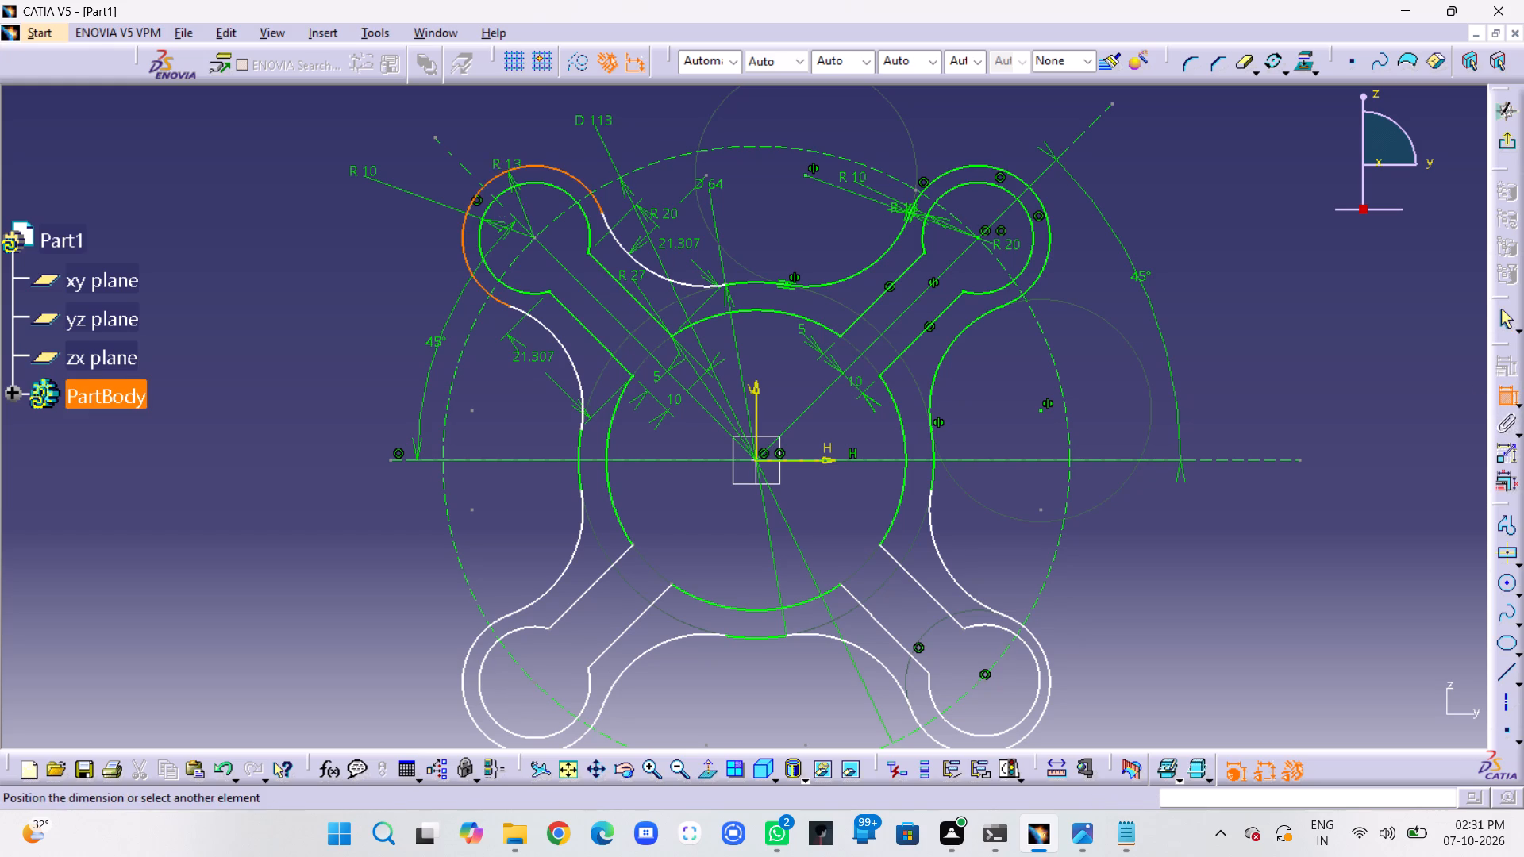
pyautogui.click(484, 137)
pyautogui.click(525, 135)
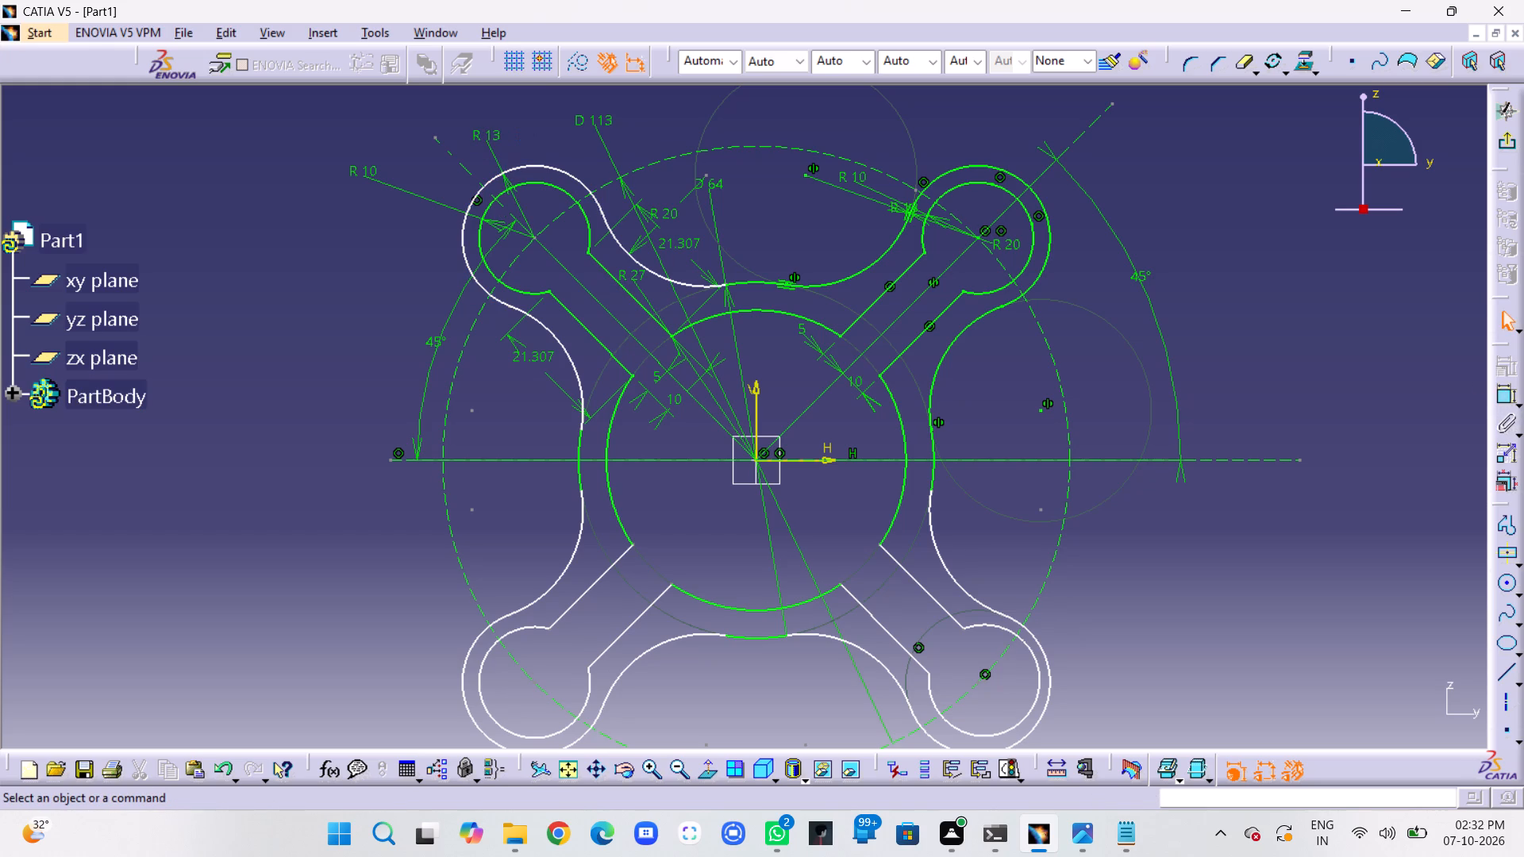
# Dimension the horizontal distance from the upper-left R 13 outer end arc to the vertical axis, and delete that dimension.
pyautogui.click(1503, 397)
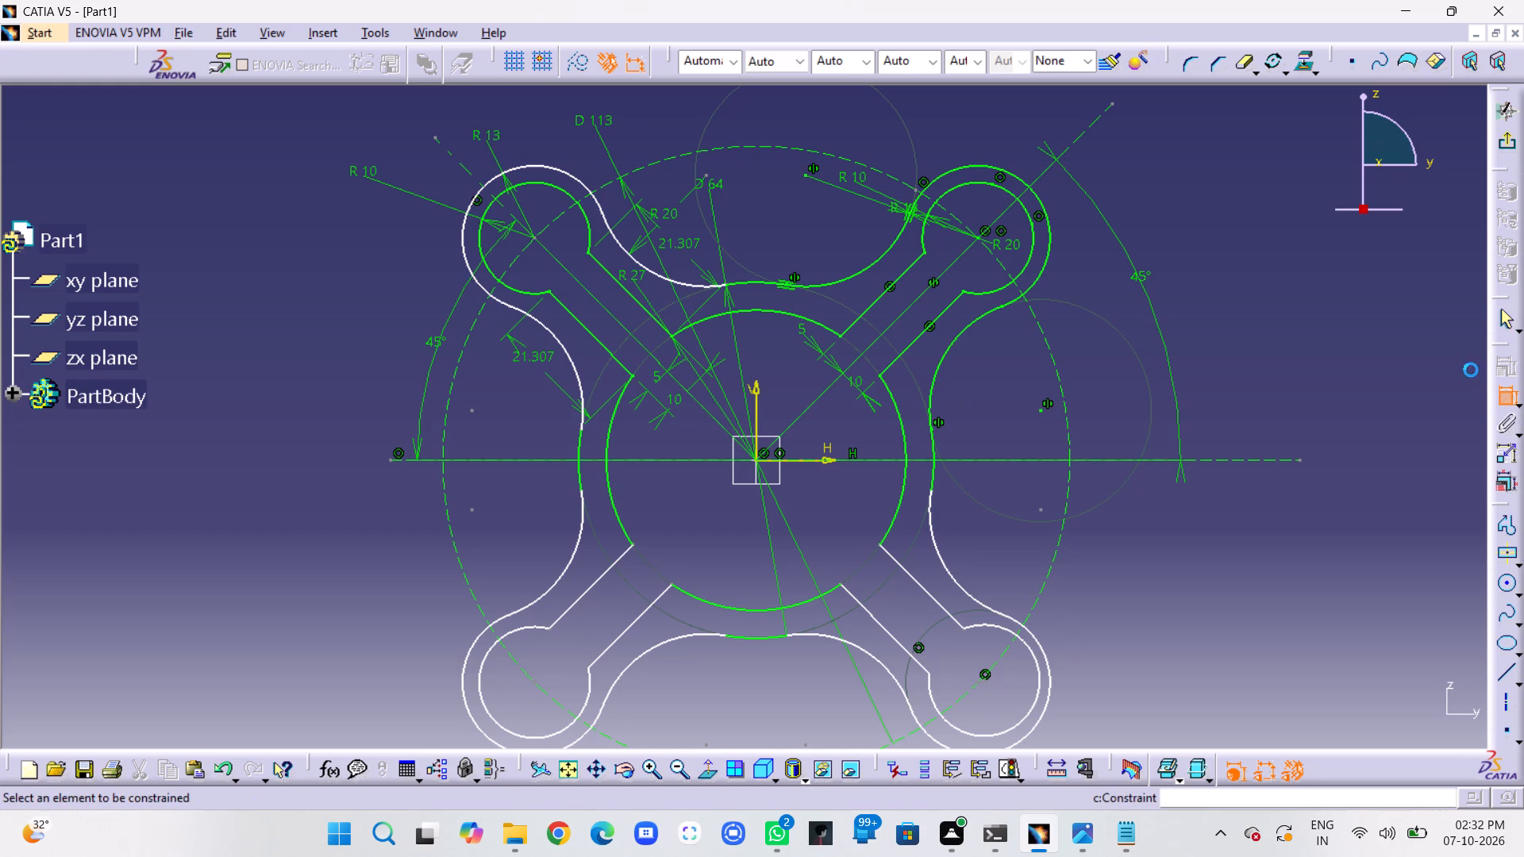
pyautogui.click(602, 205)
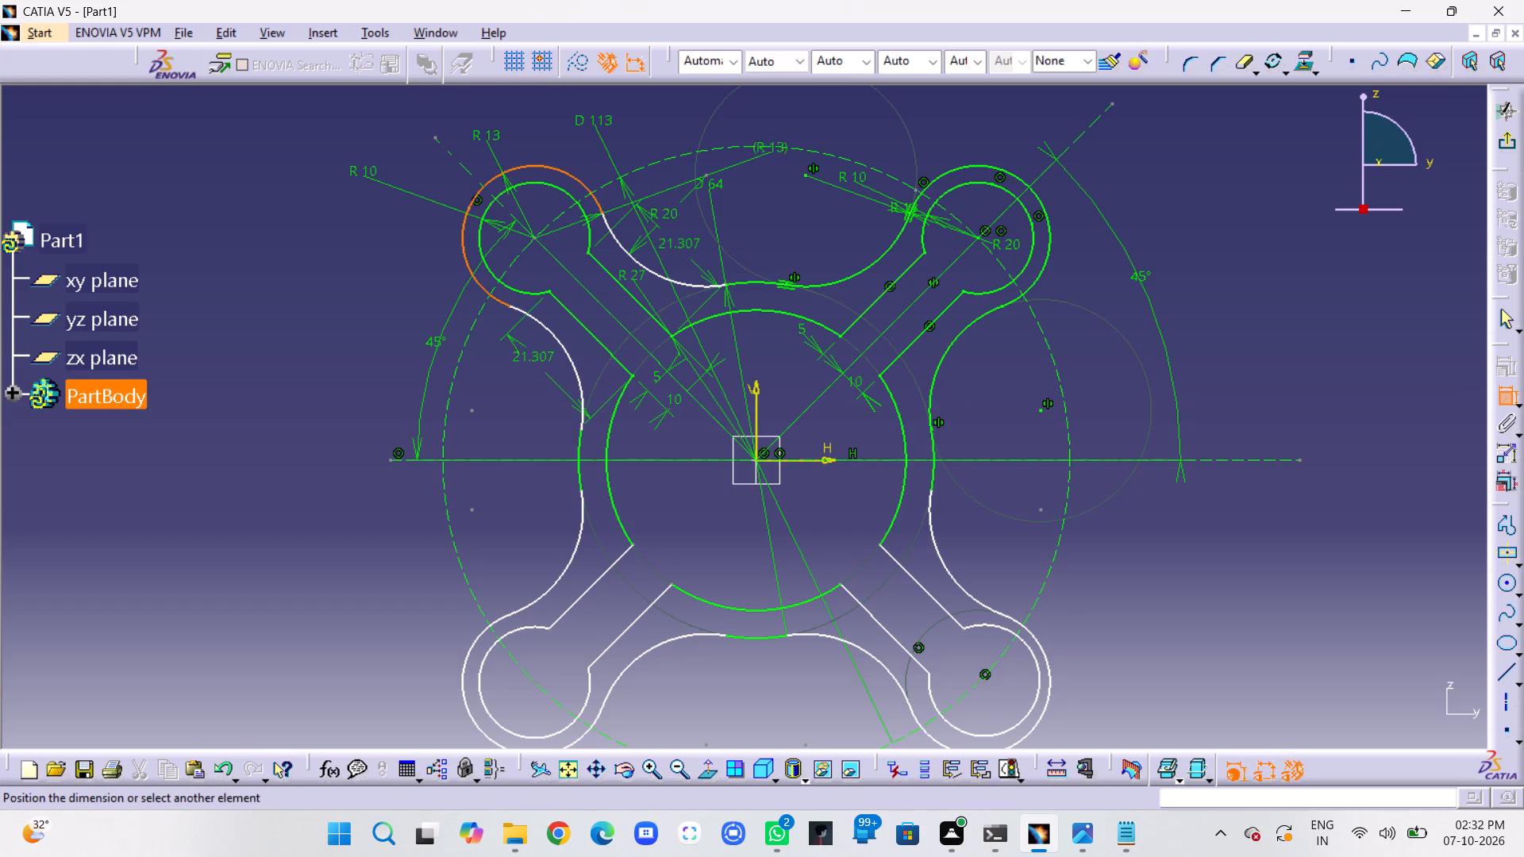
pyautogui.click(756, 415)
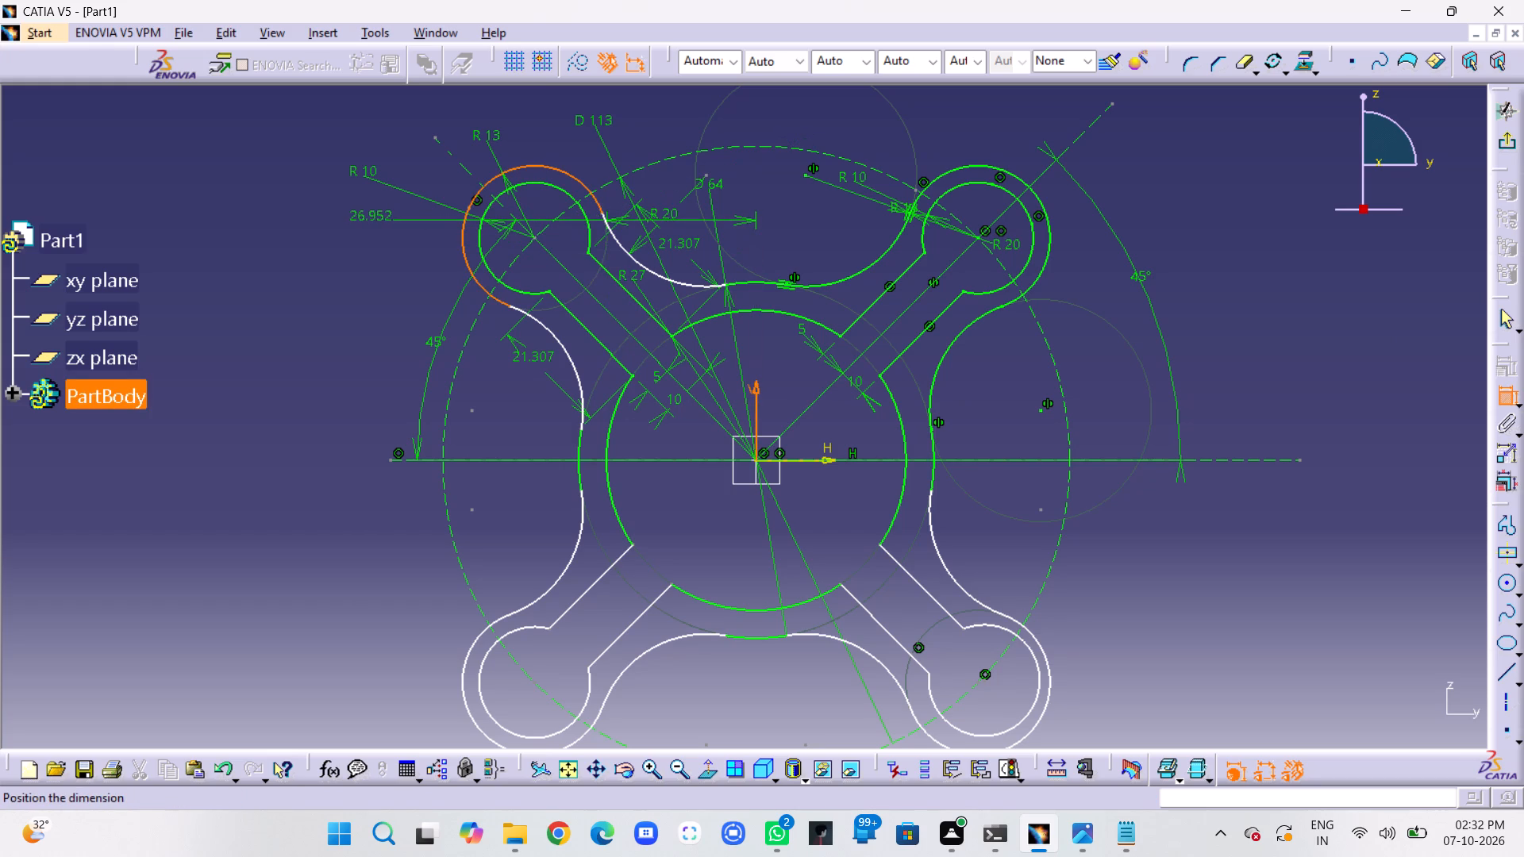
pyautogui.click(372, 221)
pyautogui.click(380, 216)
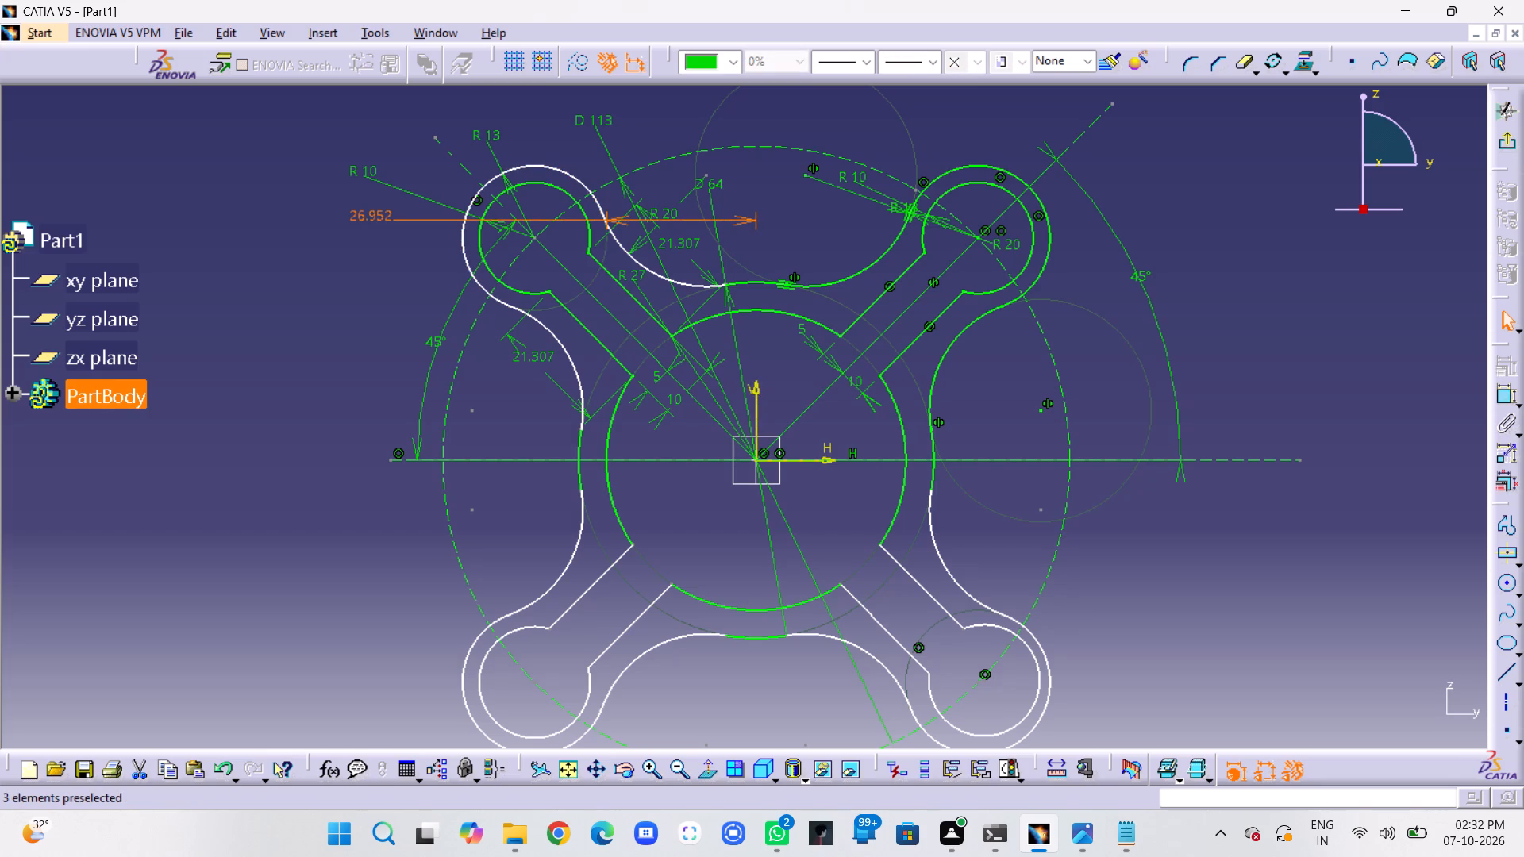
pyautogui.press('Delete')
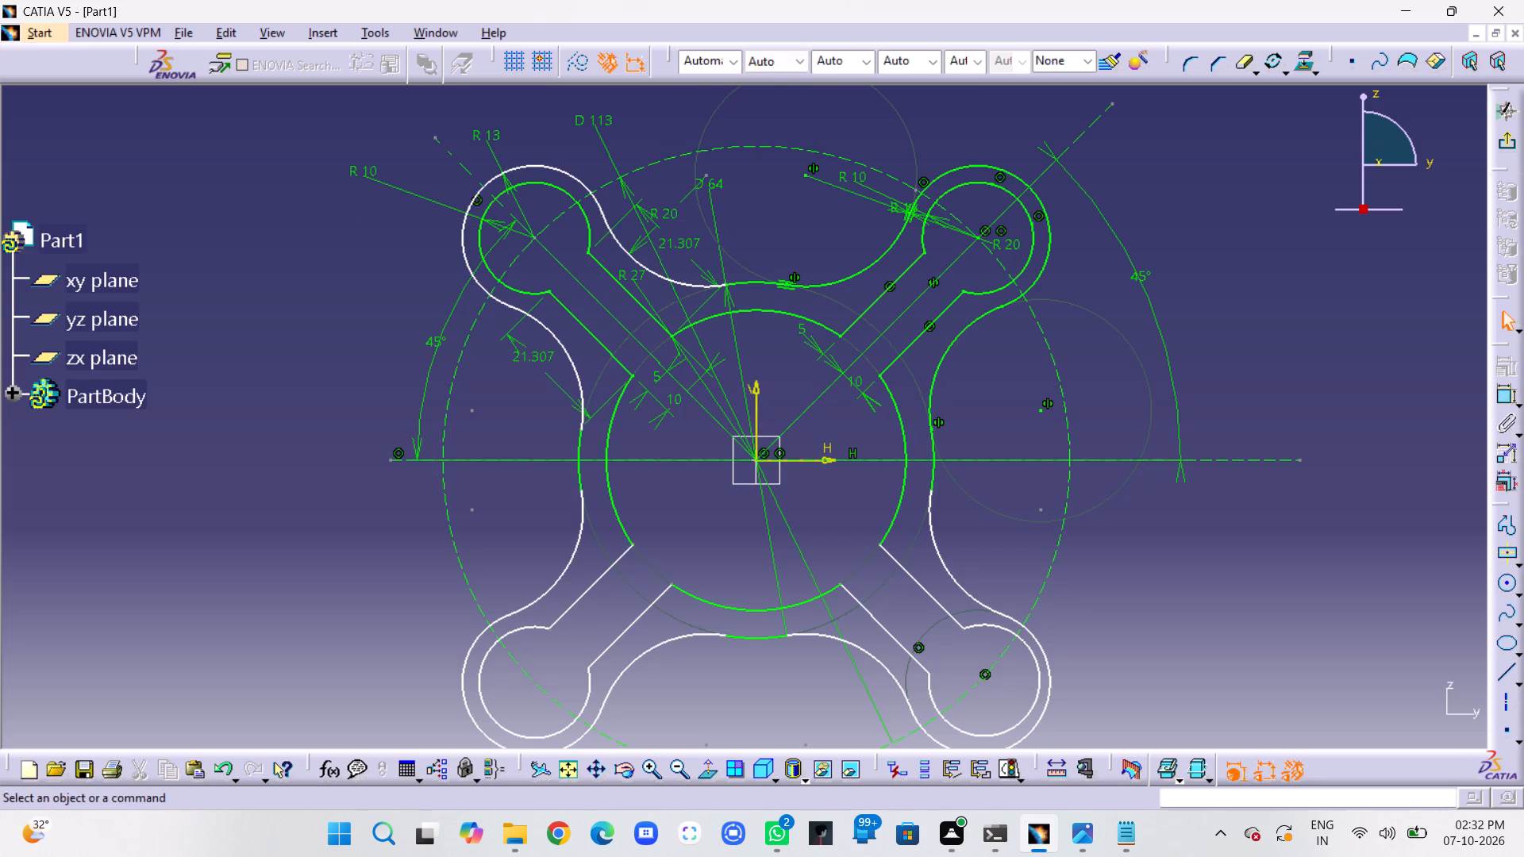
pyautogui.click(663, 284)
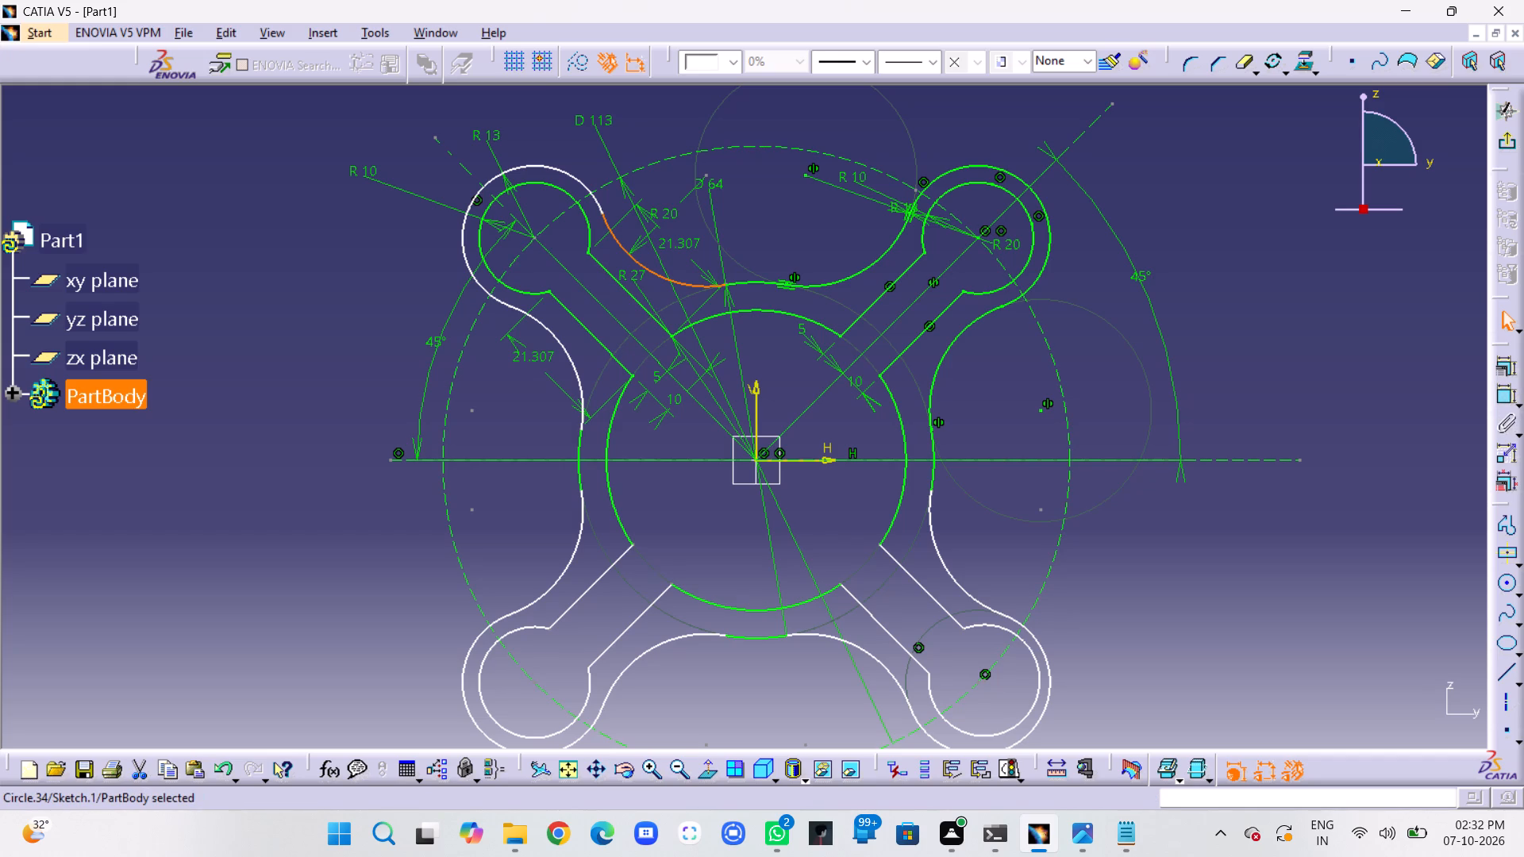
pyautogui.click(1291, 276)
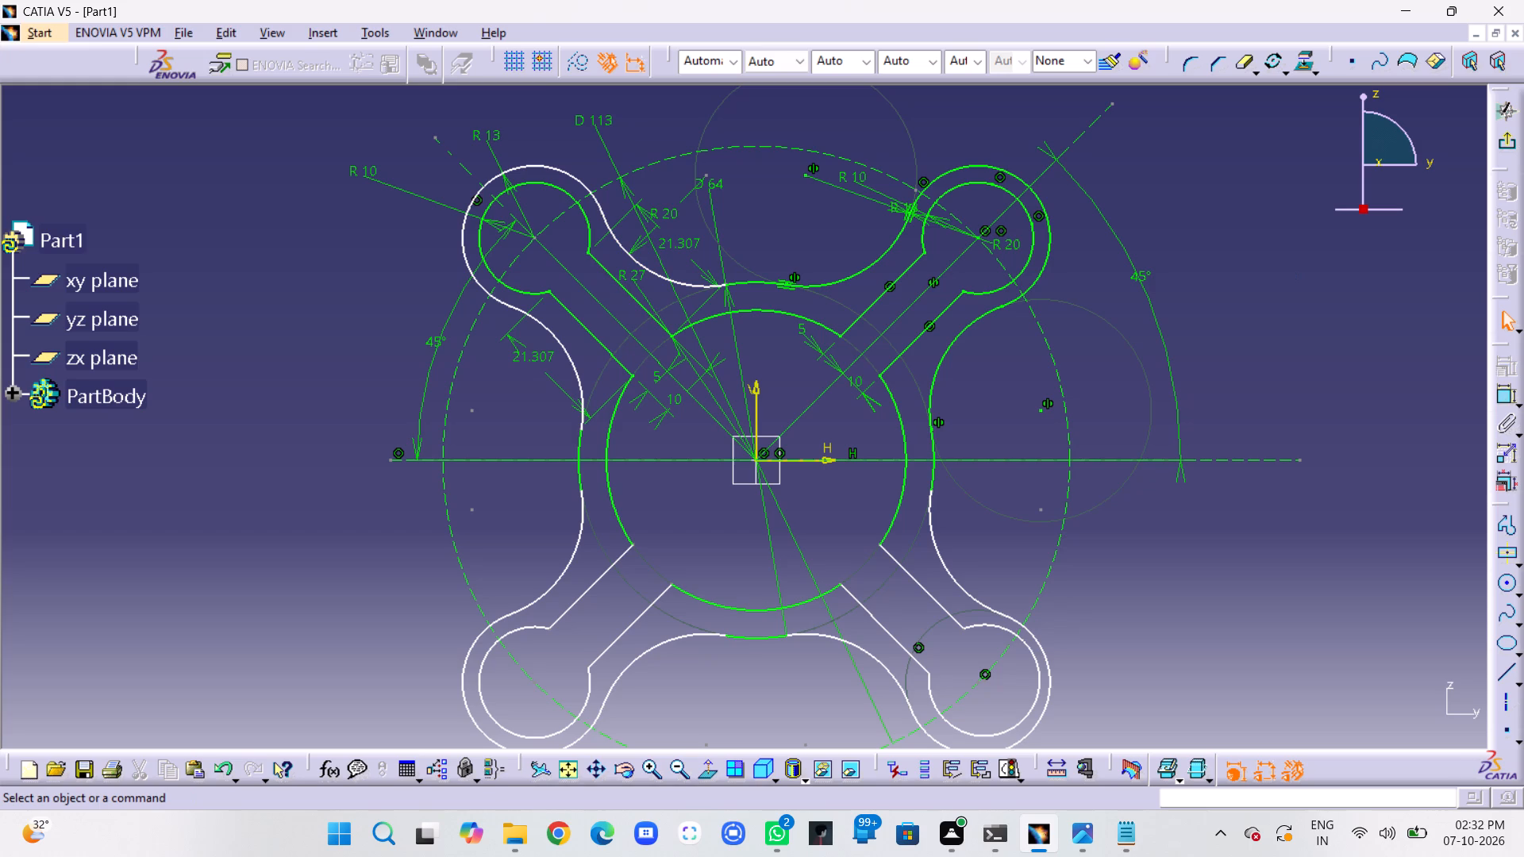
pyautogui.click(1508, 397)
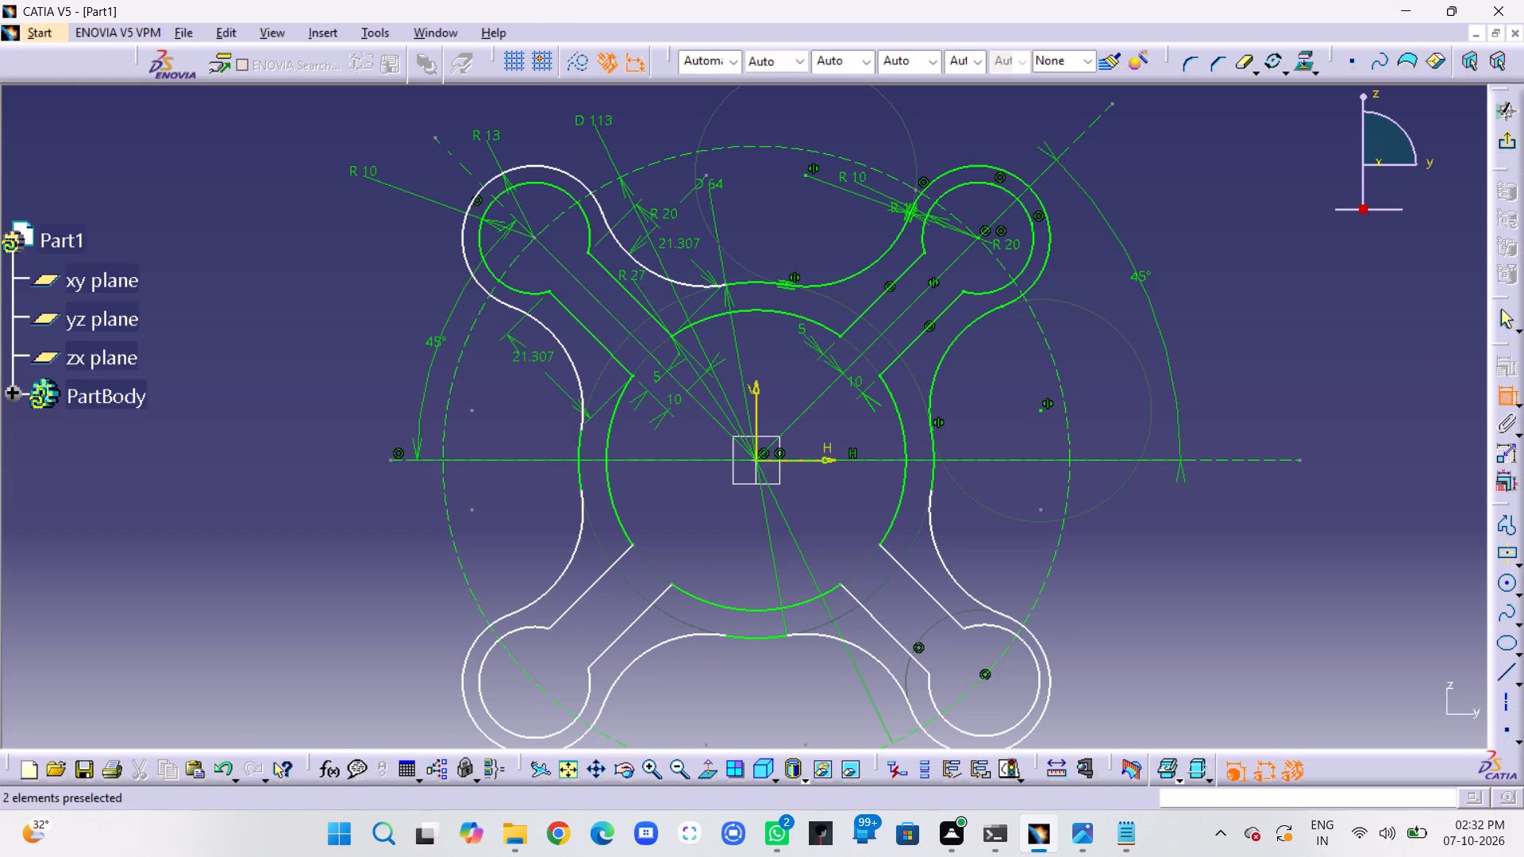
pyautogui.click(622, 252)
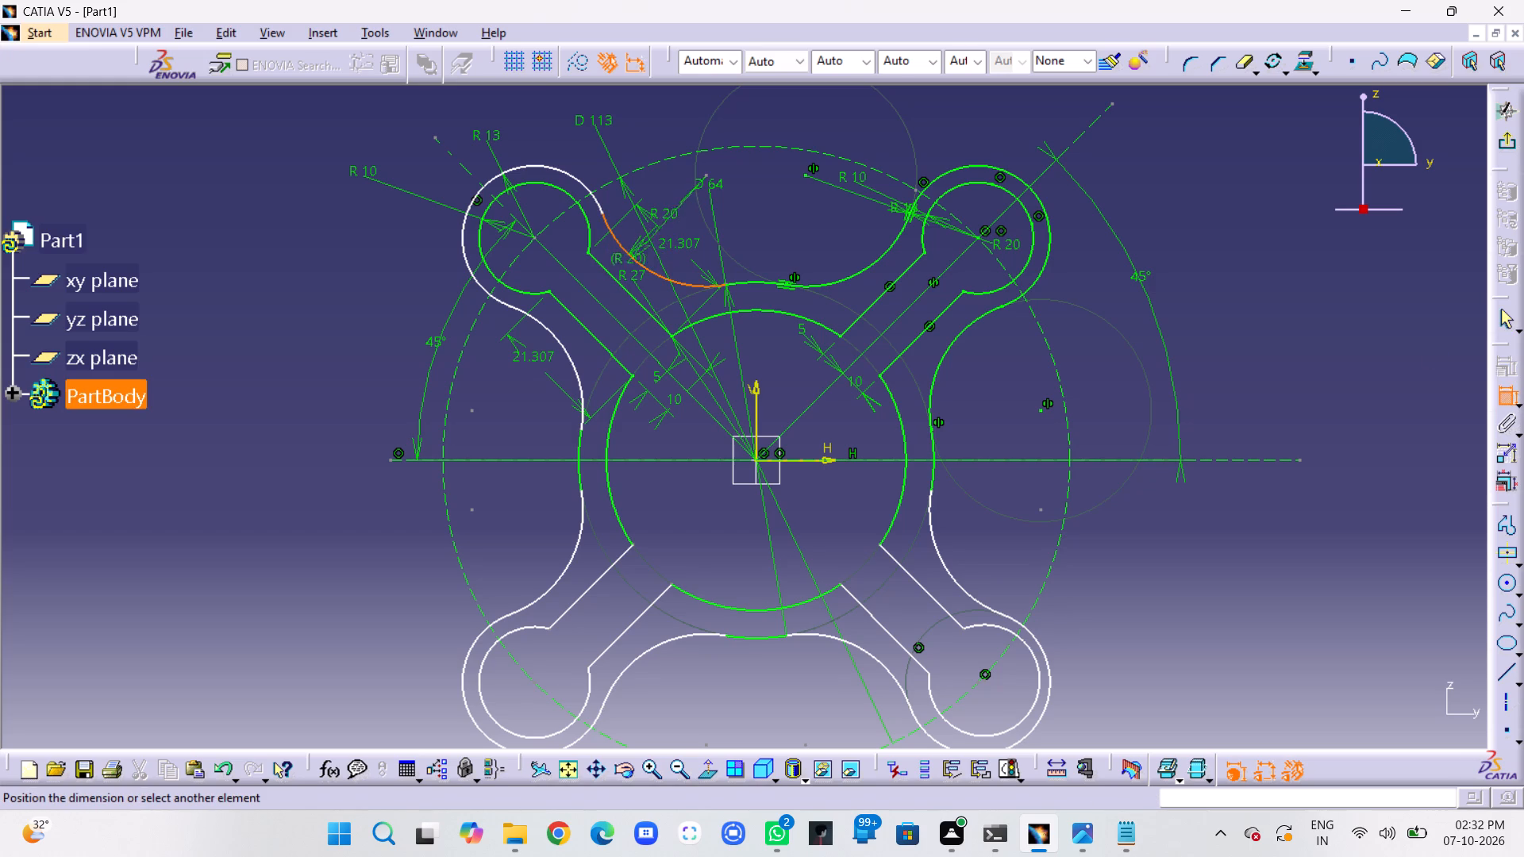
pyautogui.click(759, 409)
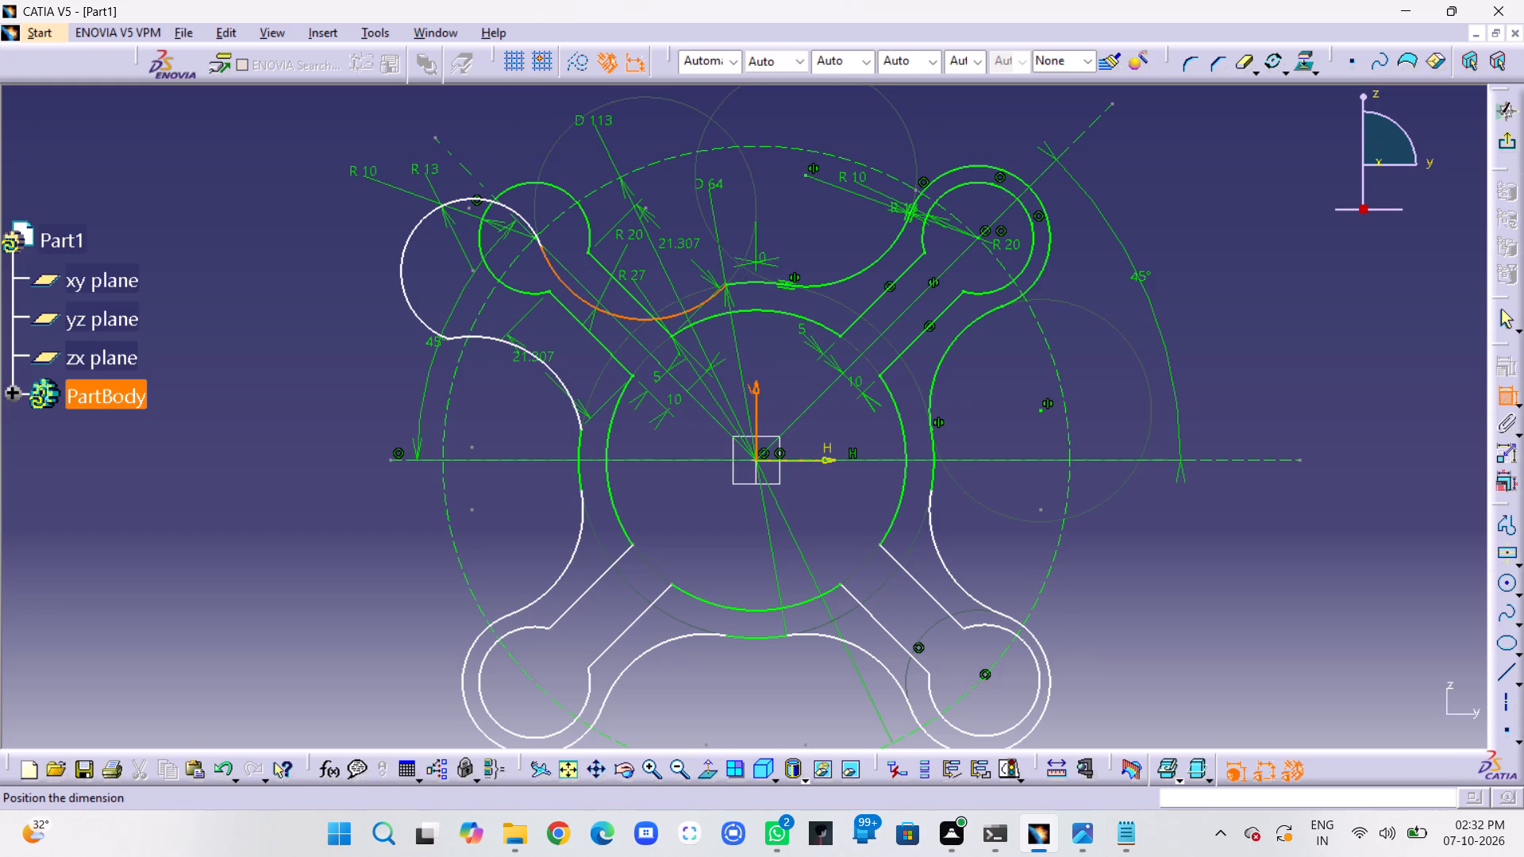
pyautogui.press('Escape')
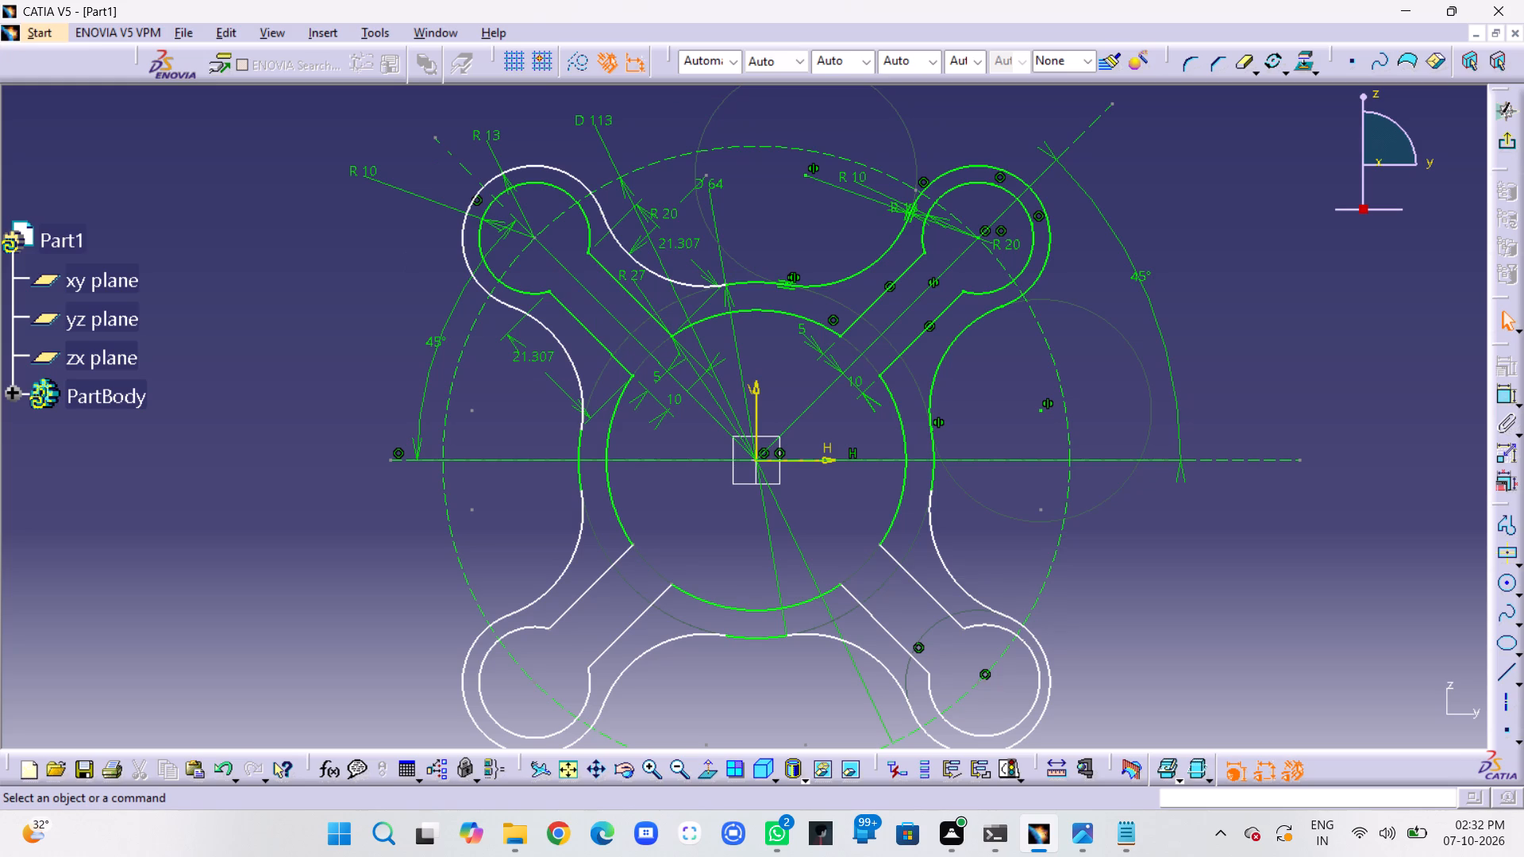
# Add another dimensional constraint to the unconstrained outer contour of the upper-left arm.
pyautogui.click(1502, 393)
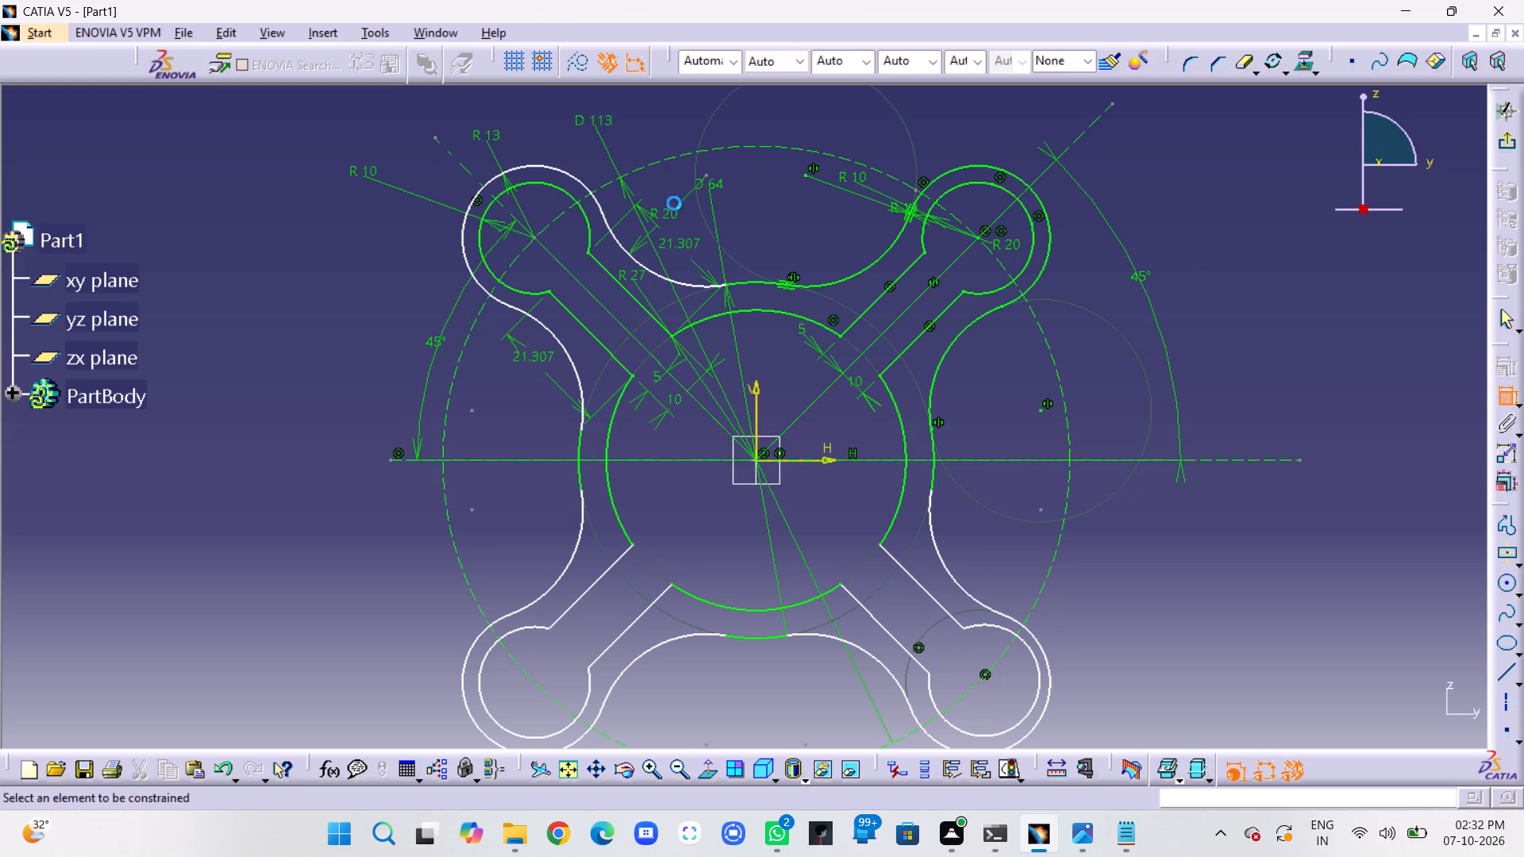
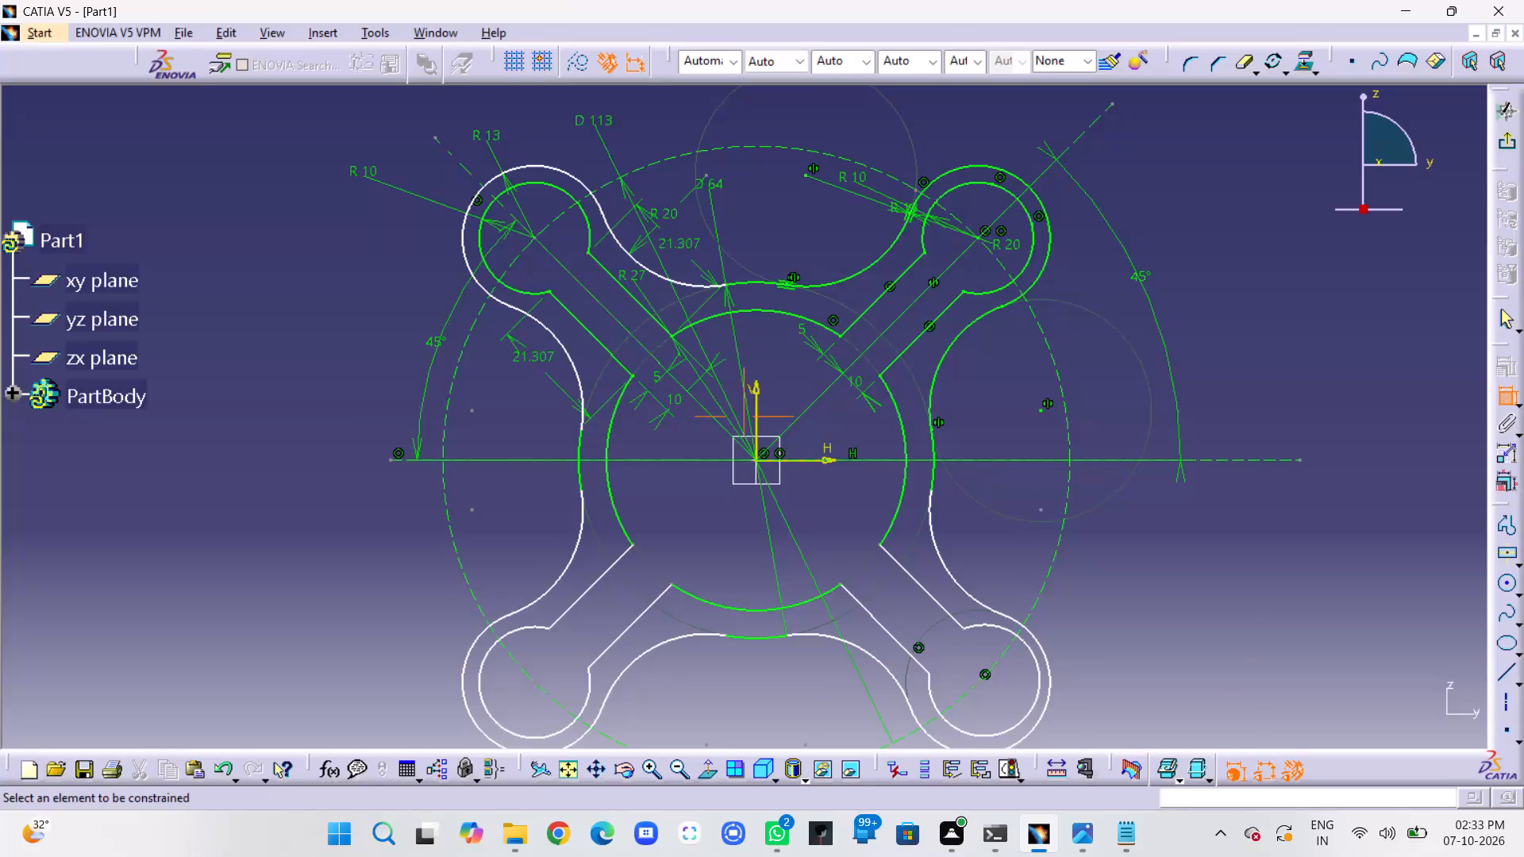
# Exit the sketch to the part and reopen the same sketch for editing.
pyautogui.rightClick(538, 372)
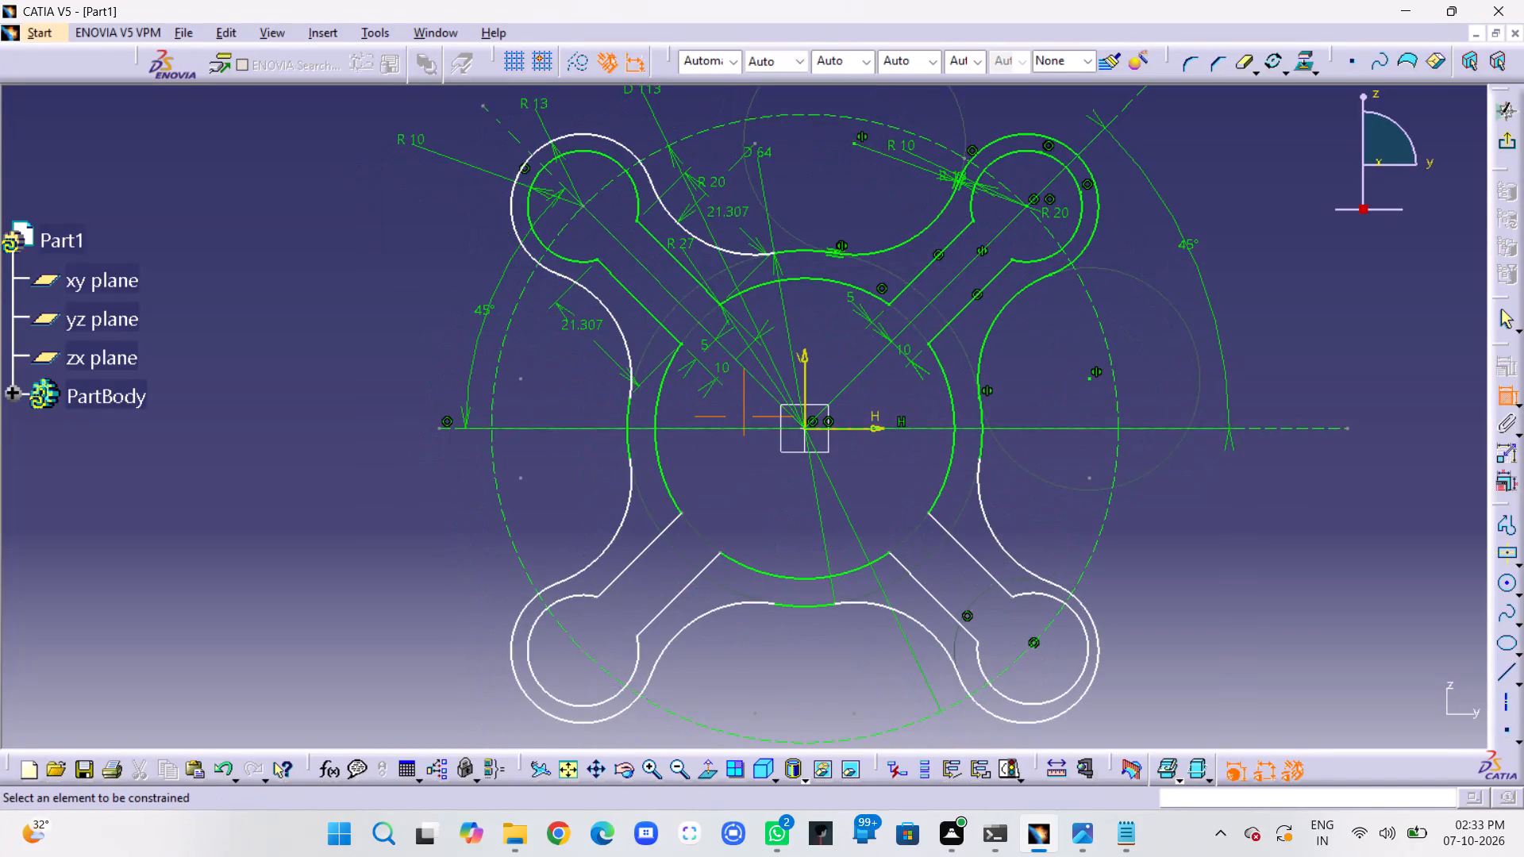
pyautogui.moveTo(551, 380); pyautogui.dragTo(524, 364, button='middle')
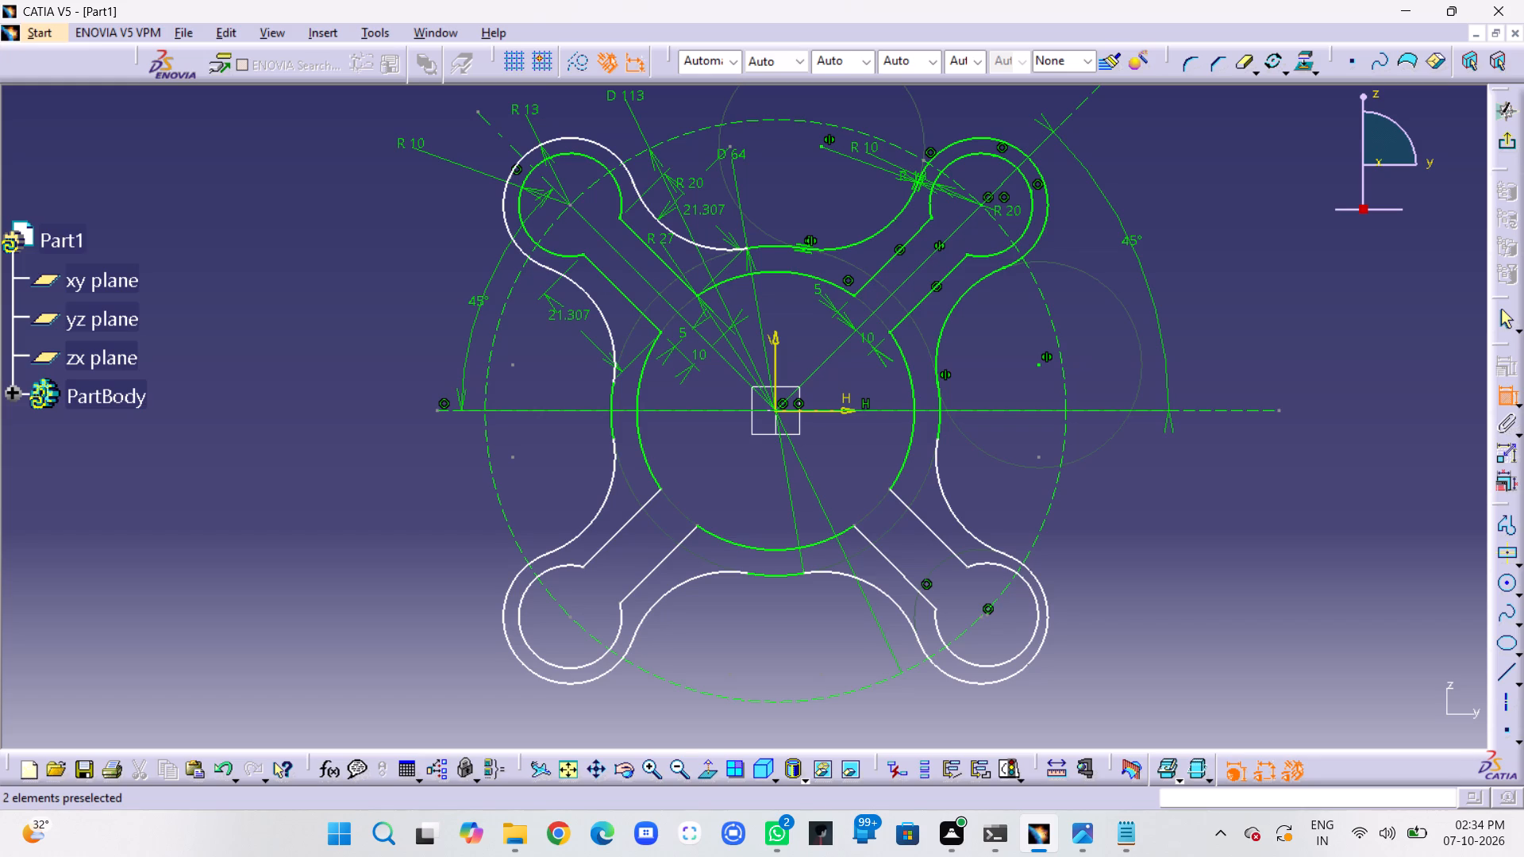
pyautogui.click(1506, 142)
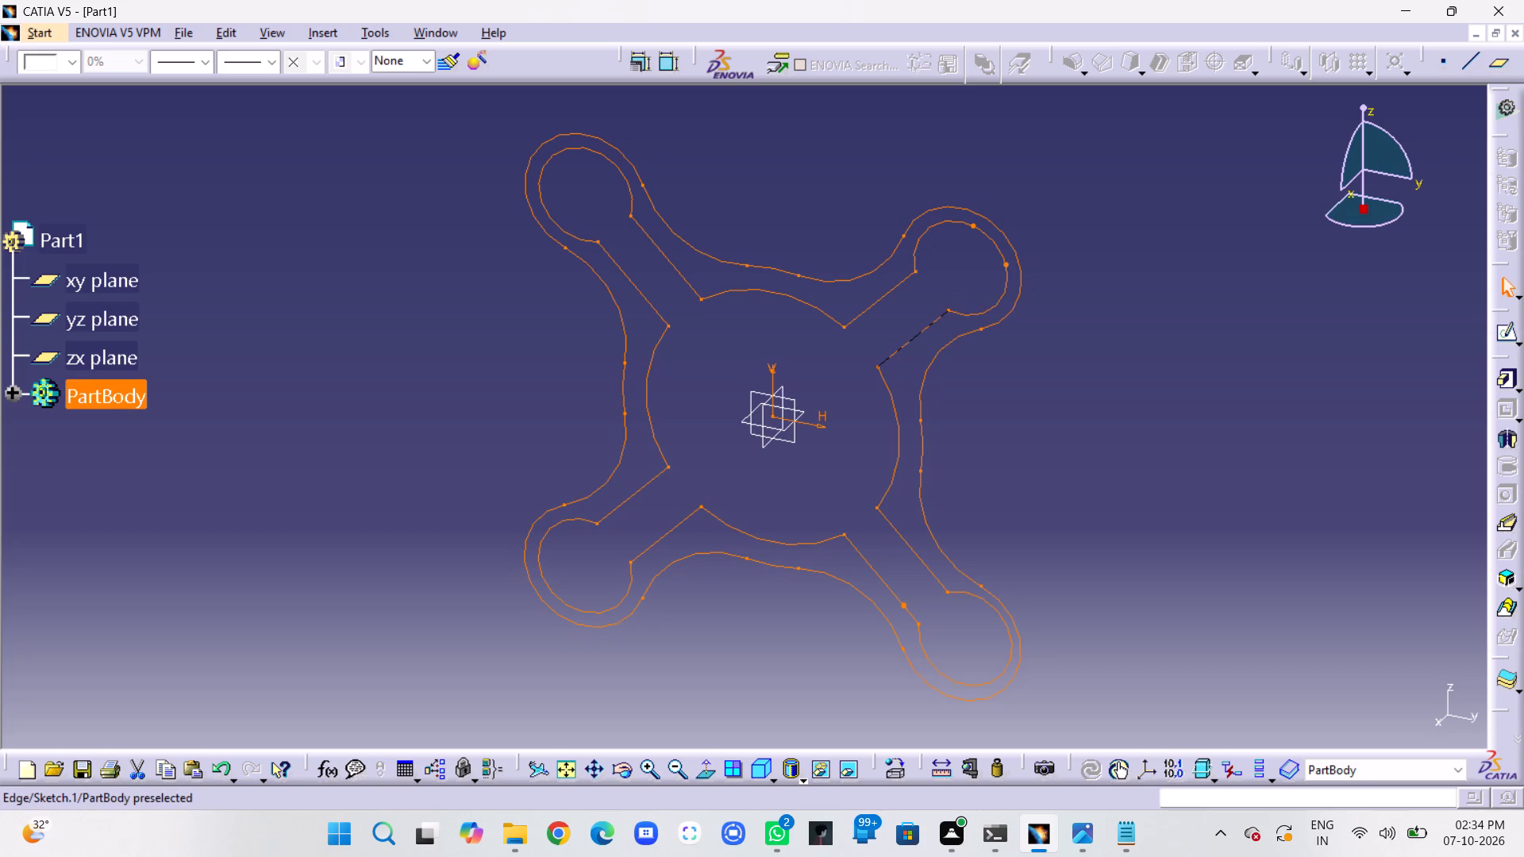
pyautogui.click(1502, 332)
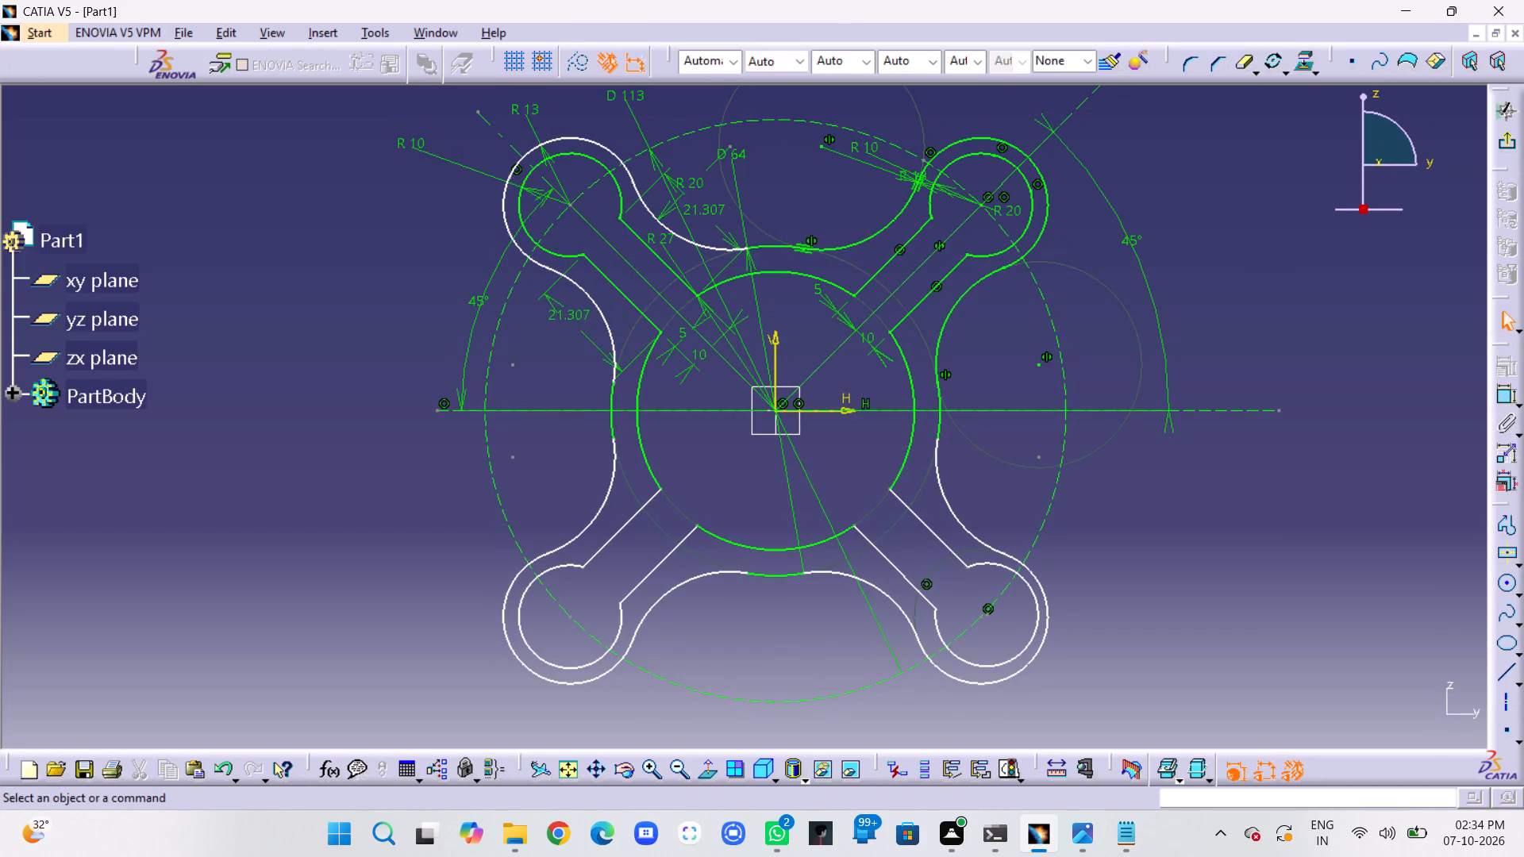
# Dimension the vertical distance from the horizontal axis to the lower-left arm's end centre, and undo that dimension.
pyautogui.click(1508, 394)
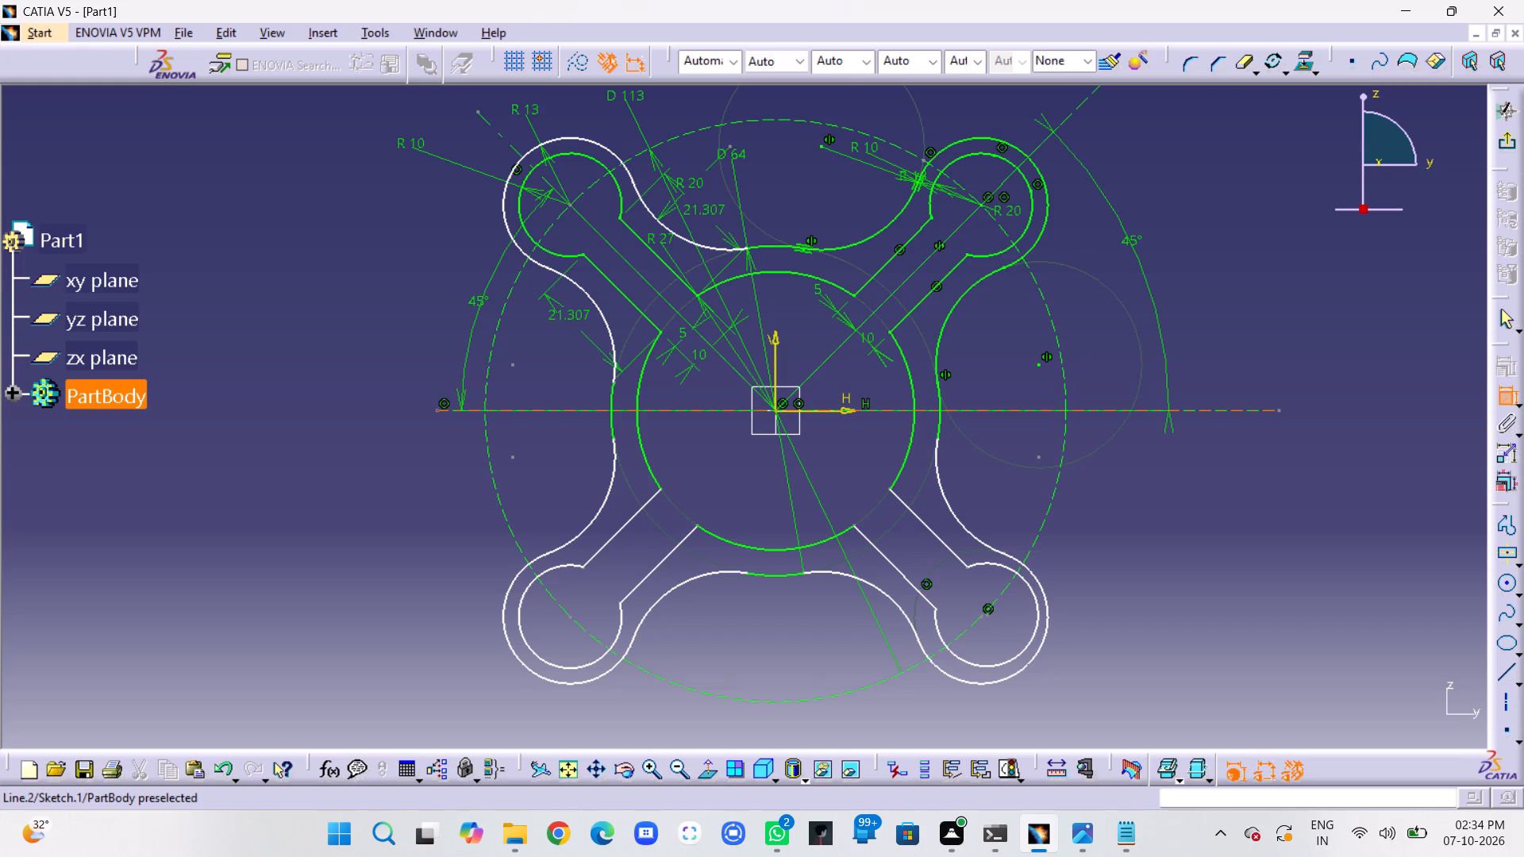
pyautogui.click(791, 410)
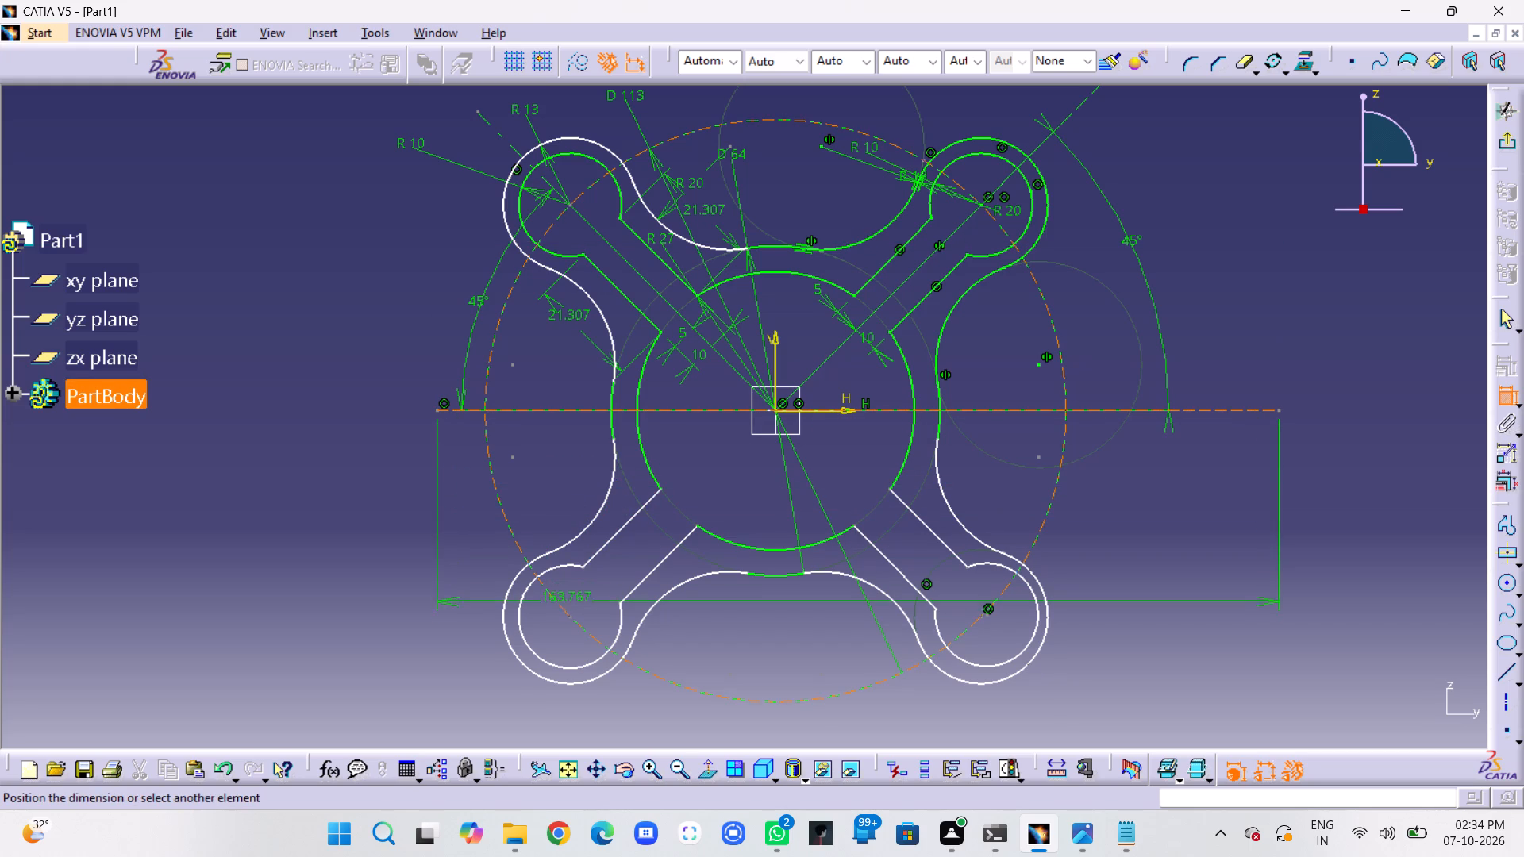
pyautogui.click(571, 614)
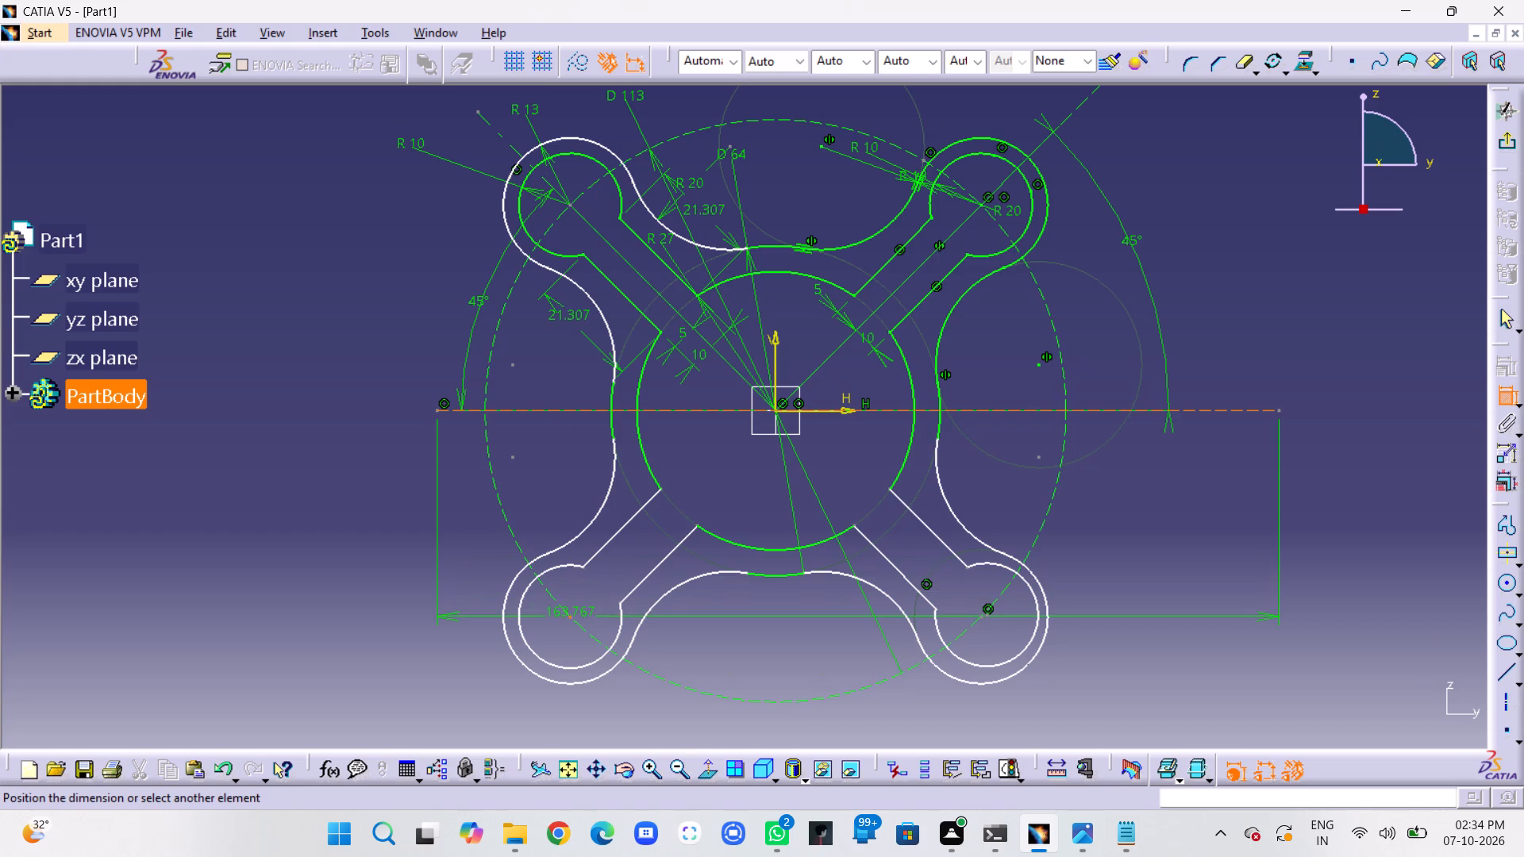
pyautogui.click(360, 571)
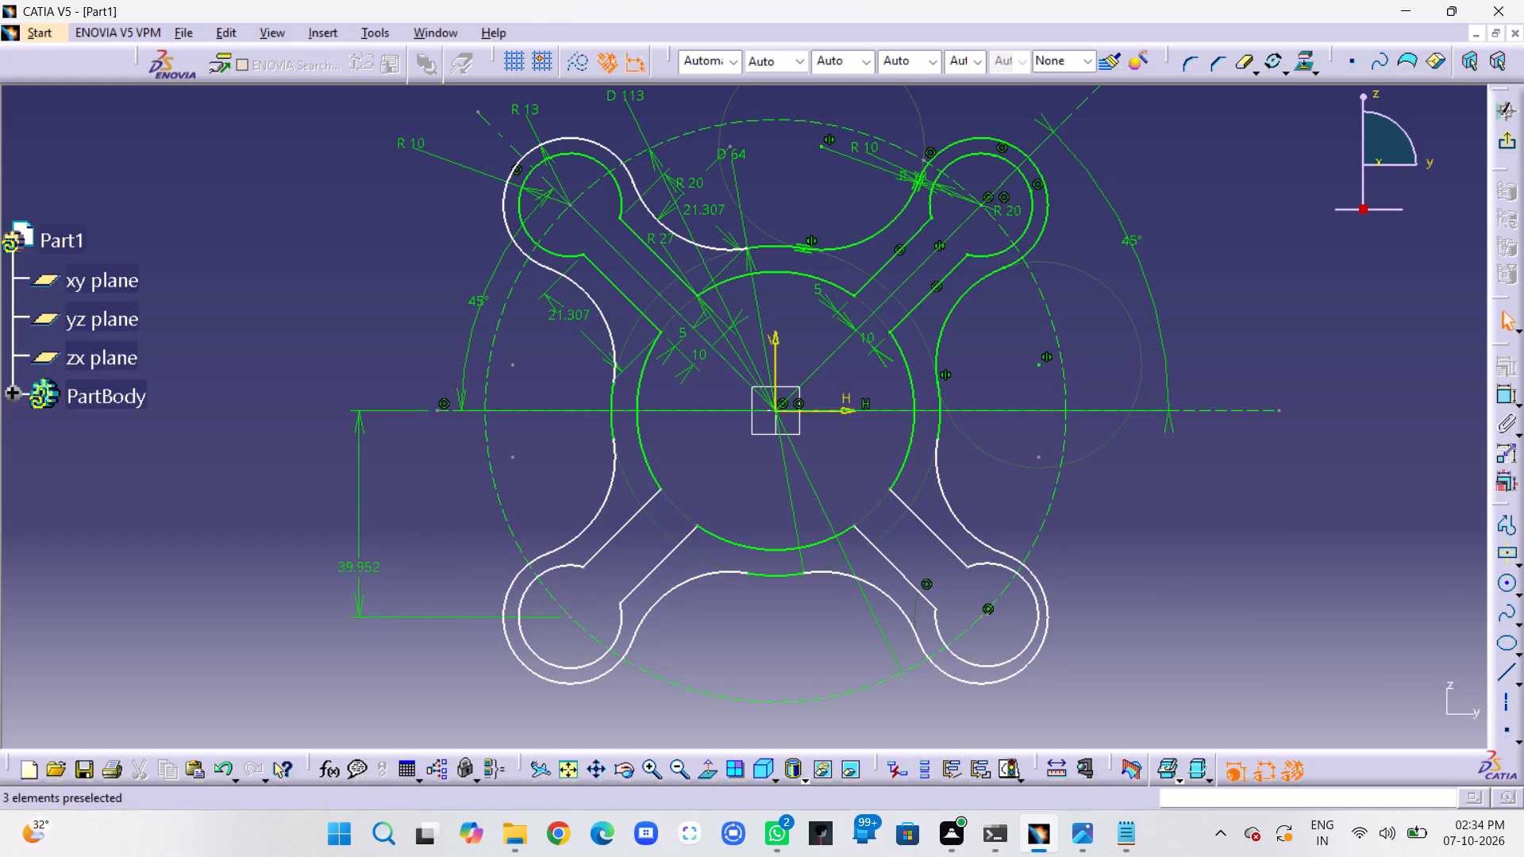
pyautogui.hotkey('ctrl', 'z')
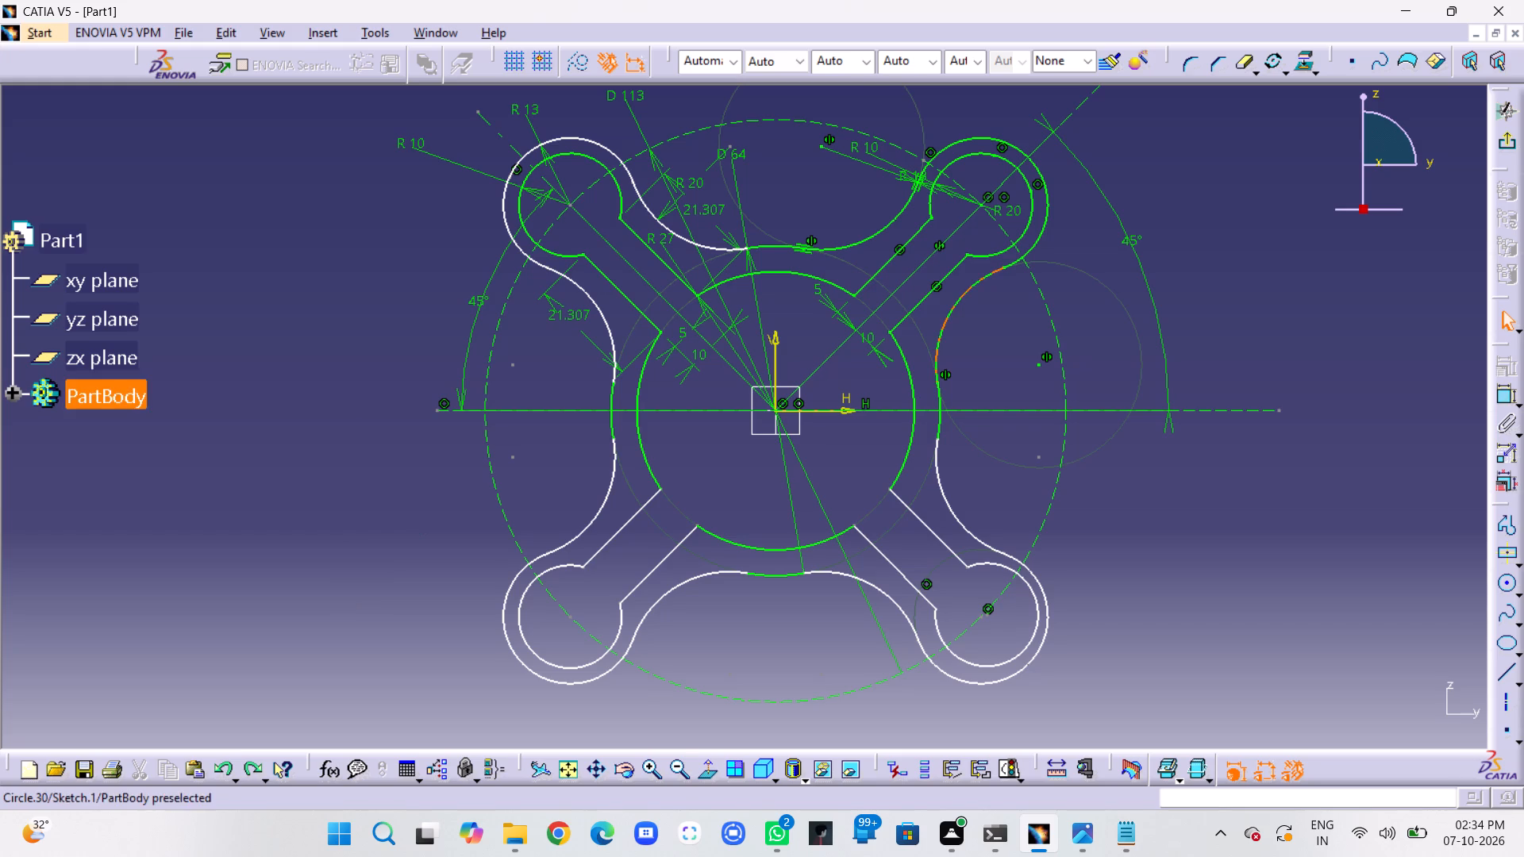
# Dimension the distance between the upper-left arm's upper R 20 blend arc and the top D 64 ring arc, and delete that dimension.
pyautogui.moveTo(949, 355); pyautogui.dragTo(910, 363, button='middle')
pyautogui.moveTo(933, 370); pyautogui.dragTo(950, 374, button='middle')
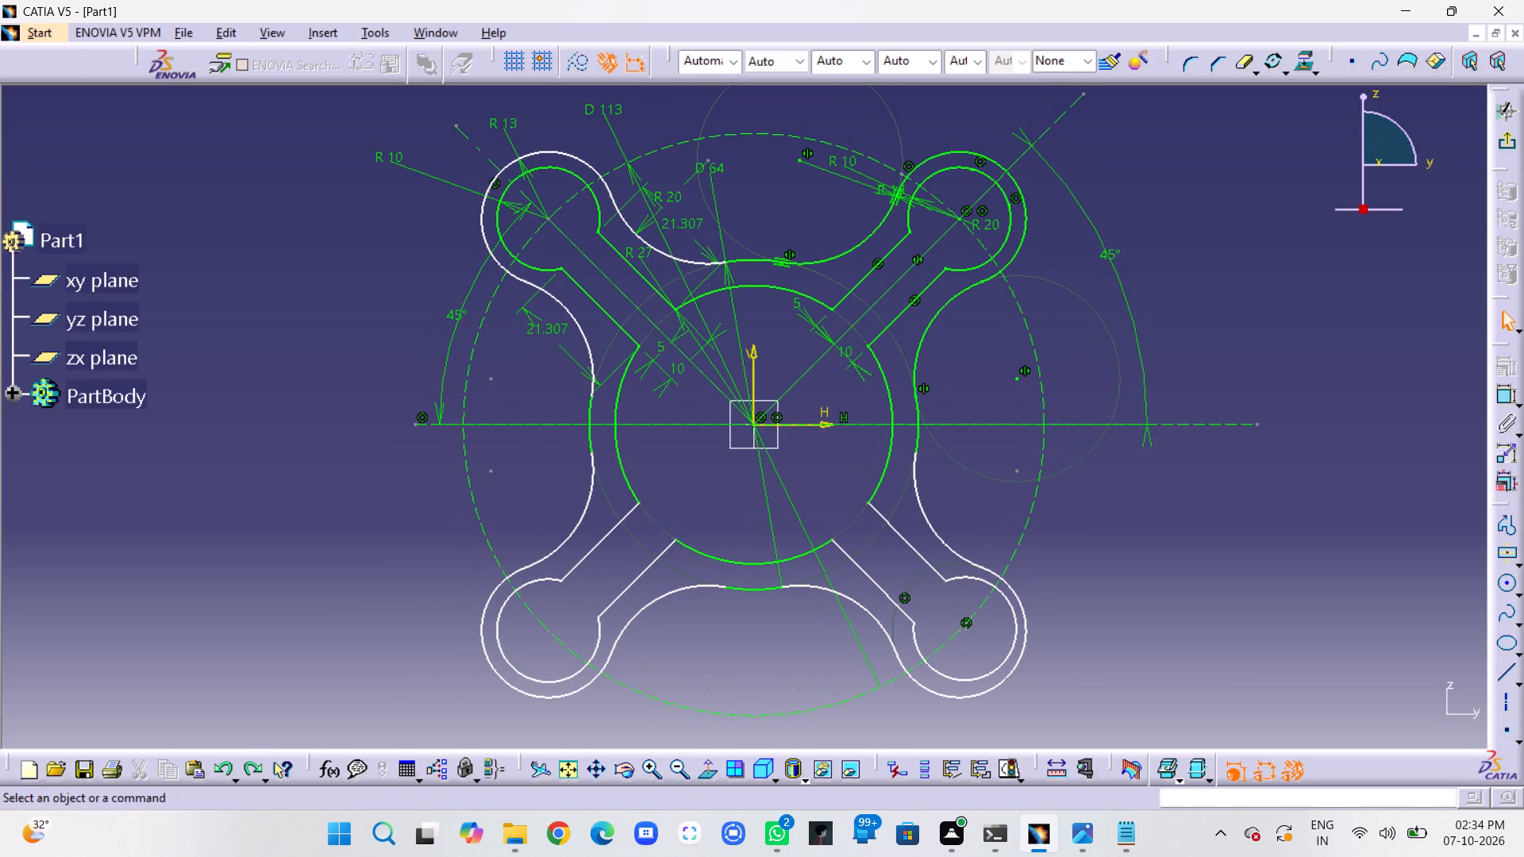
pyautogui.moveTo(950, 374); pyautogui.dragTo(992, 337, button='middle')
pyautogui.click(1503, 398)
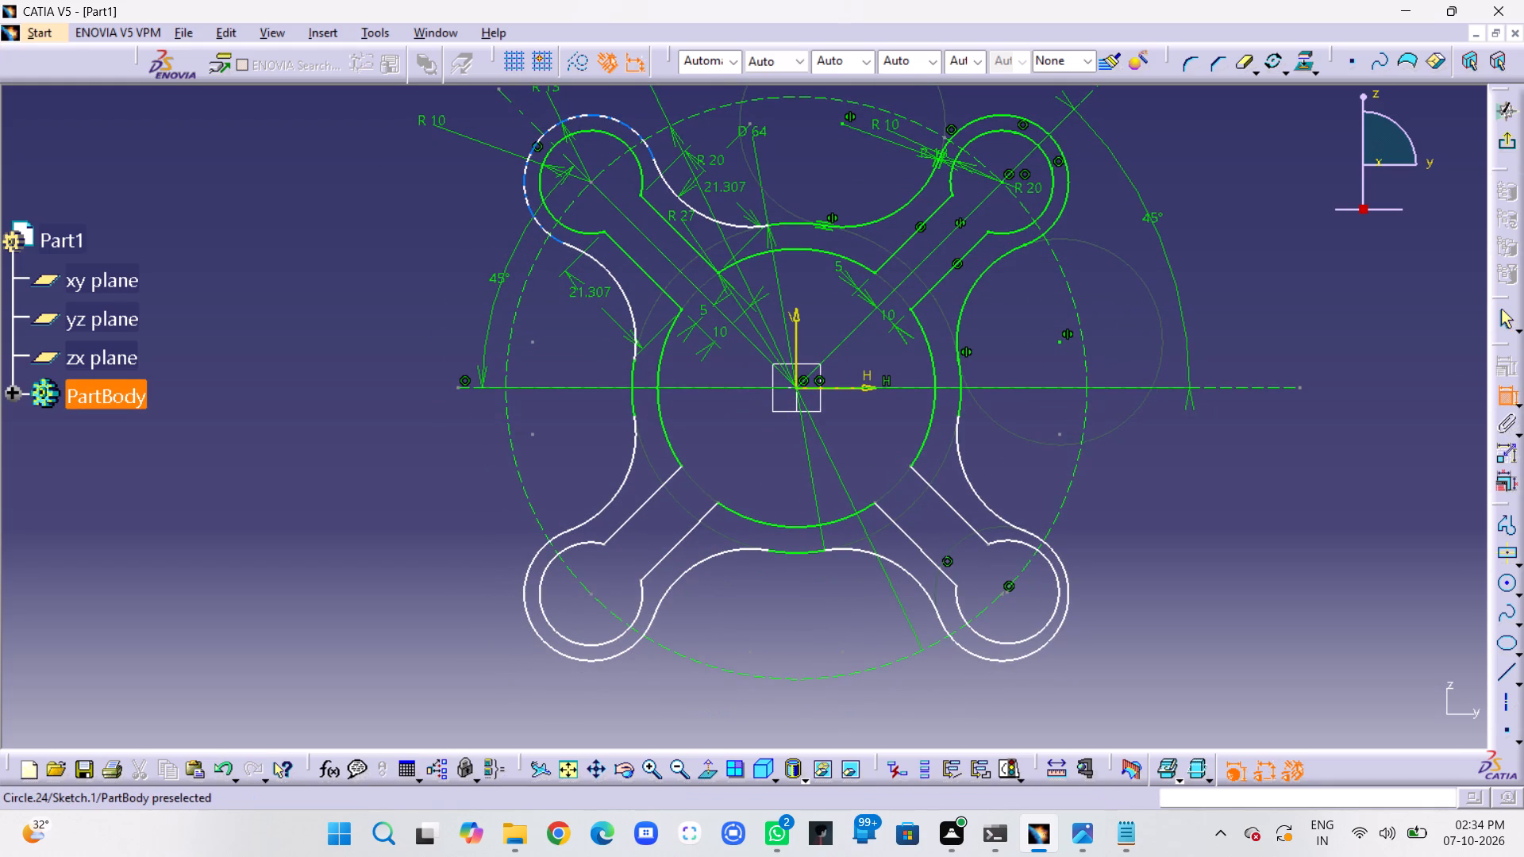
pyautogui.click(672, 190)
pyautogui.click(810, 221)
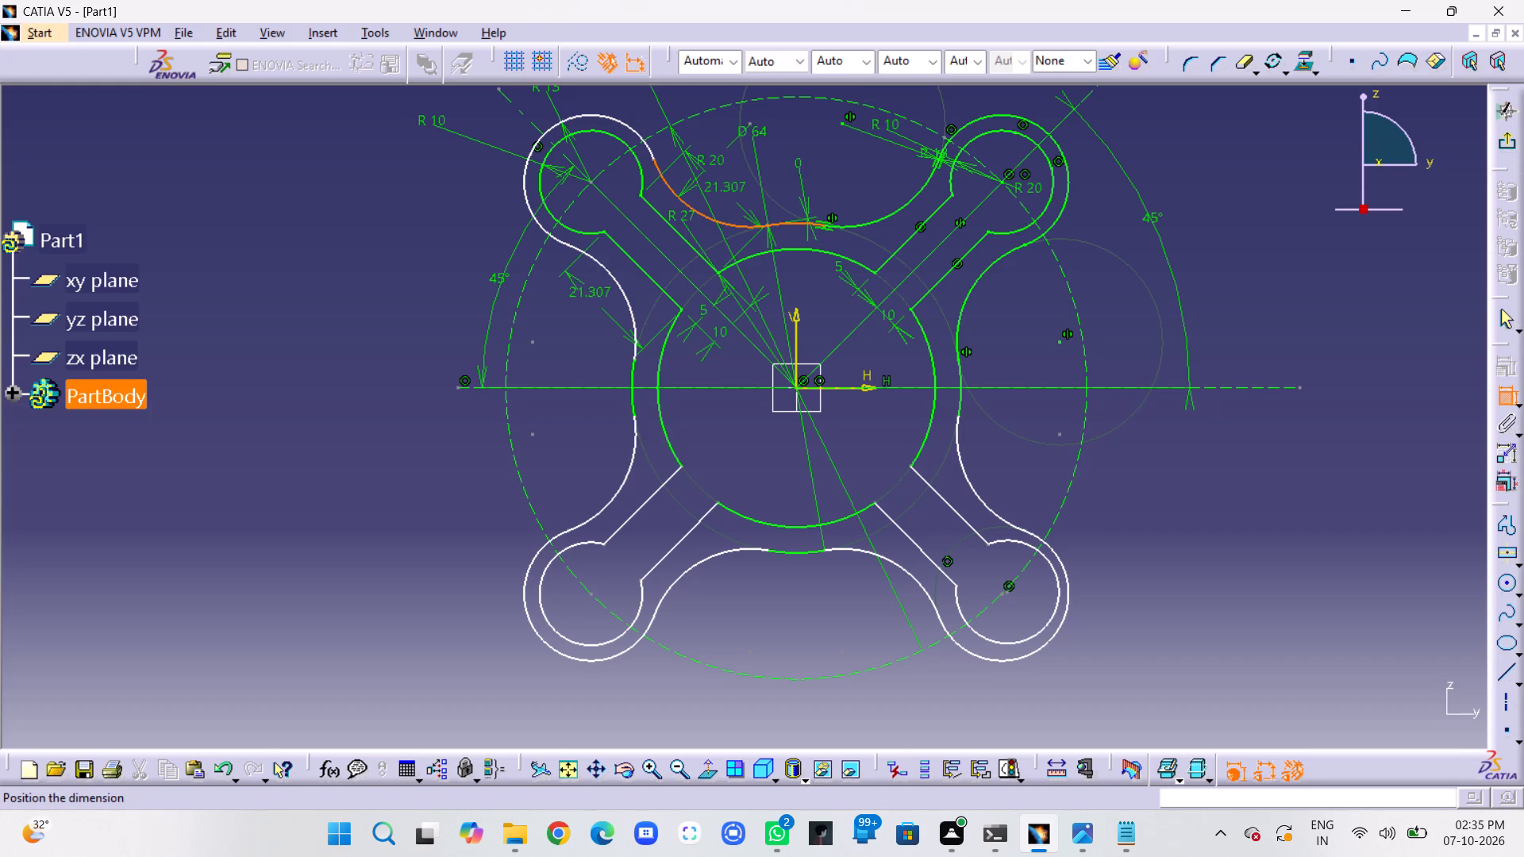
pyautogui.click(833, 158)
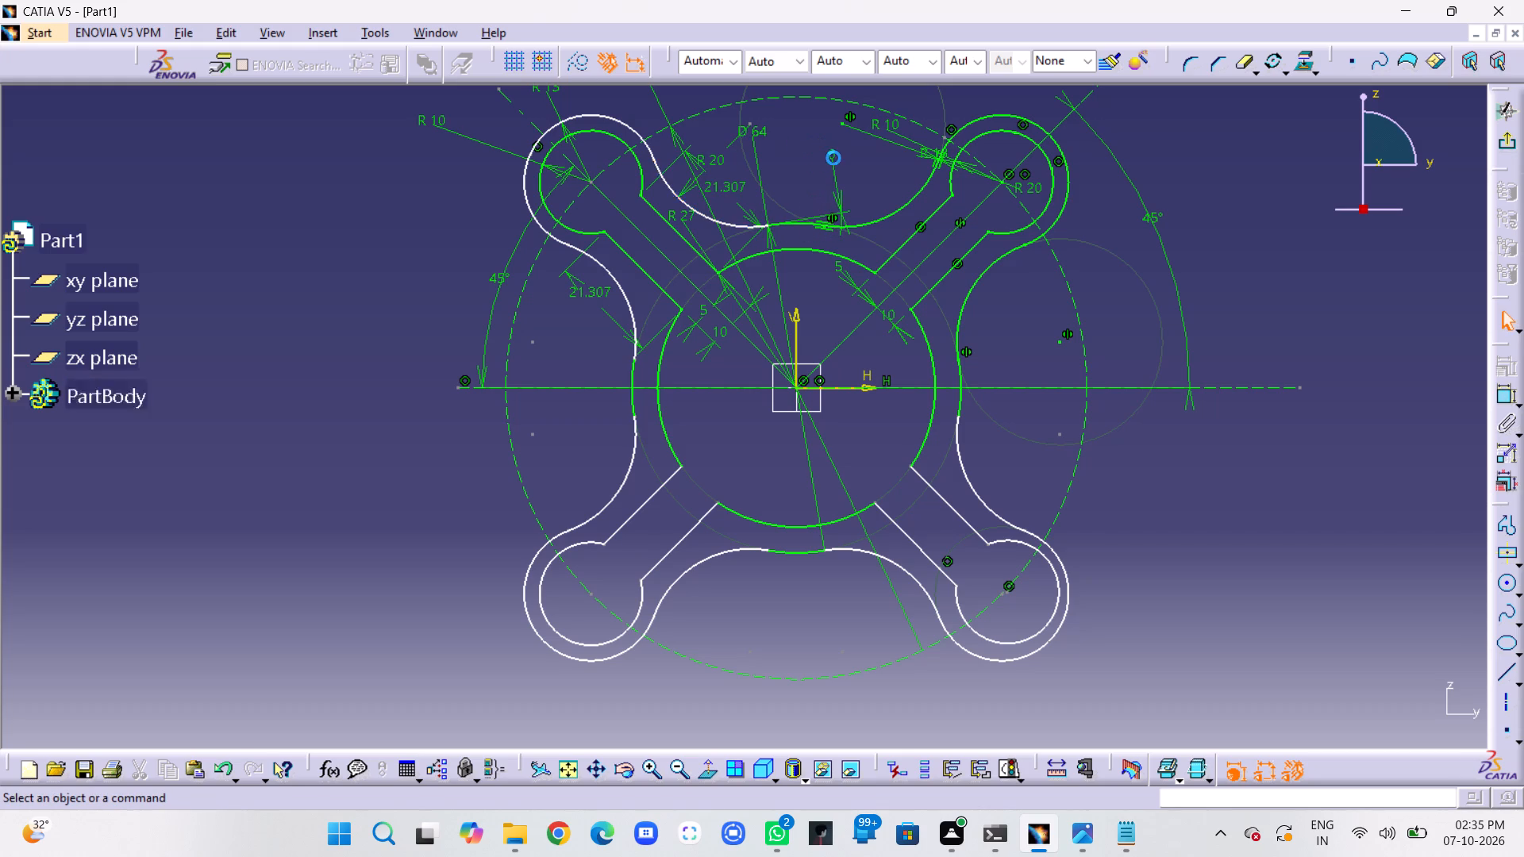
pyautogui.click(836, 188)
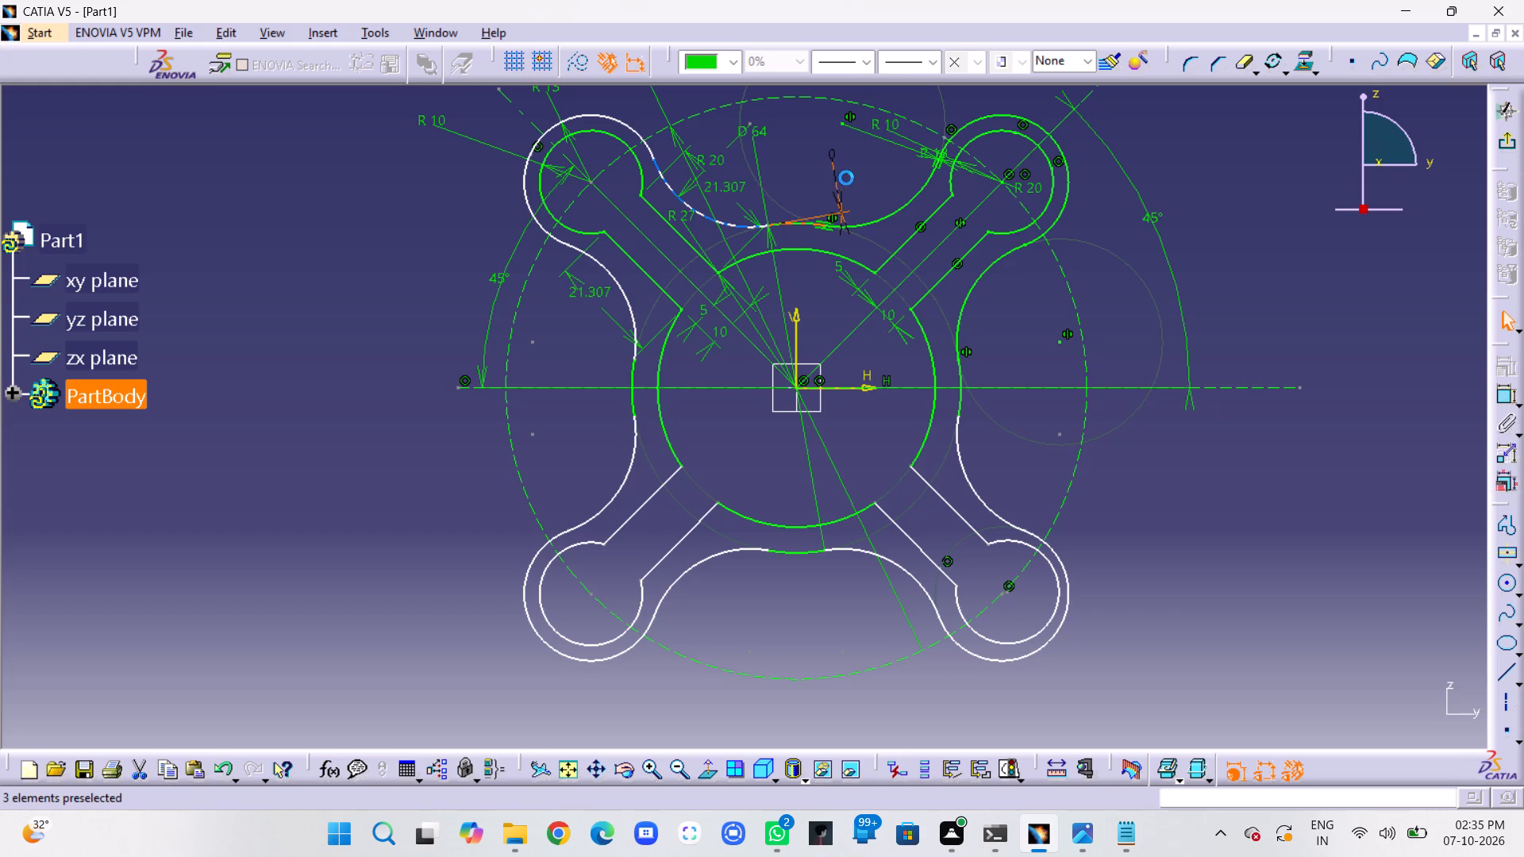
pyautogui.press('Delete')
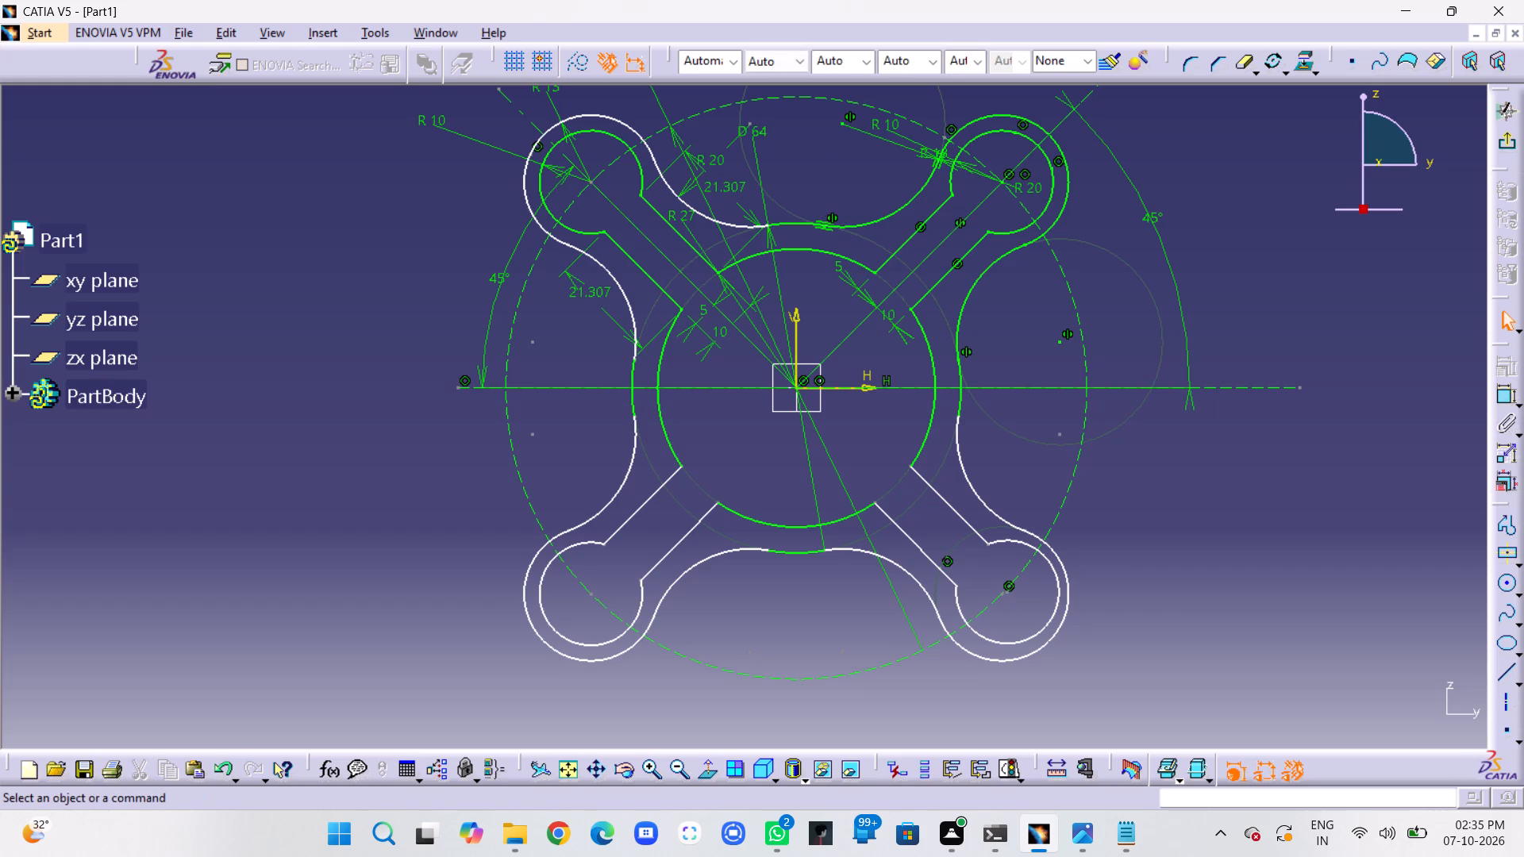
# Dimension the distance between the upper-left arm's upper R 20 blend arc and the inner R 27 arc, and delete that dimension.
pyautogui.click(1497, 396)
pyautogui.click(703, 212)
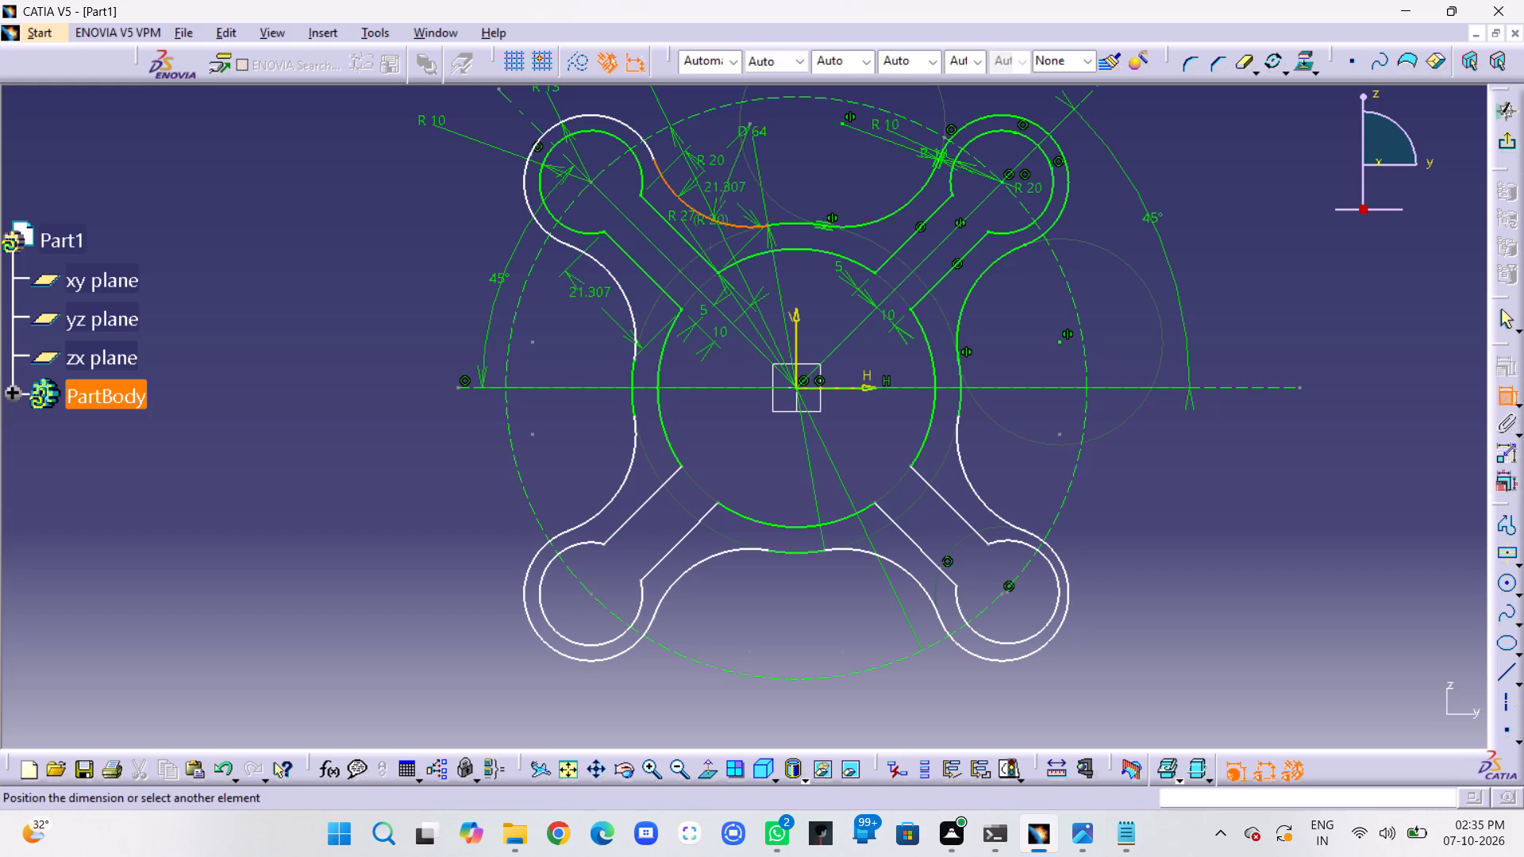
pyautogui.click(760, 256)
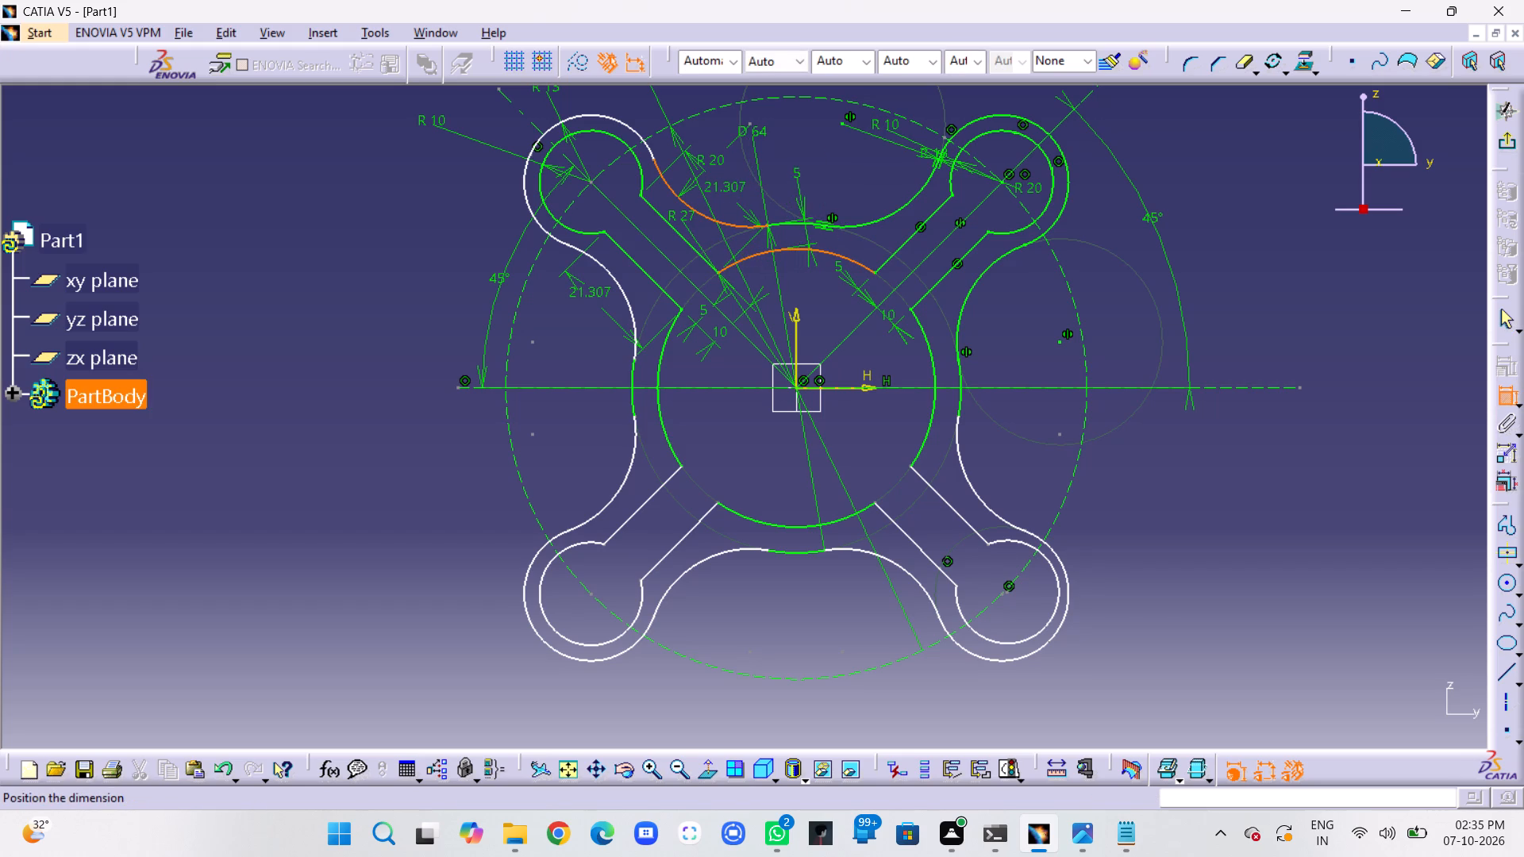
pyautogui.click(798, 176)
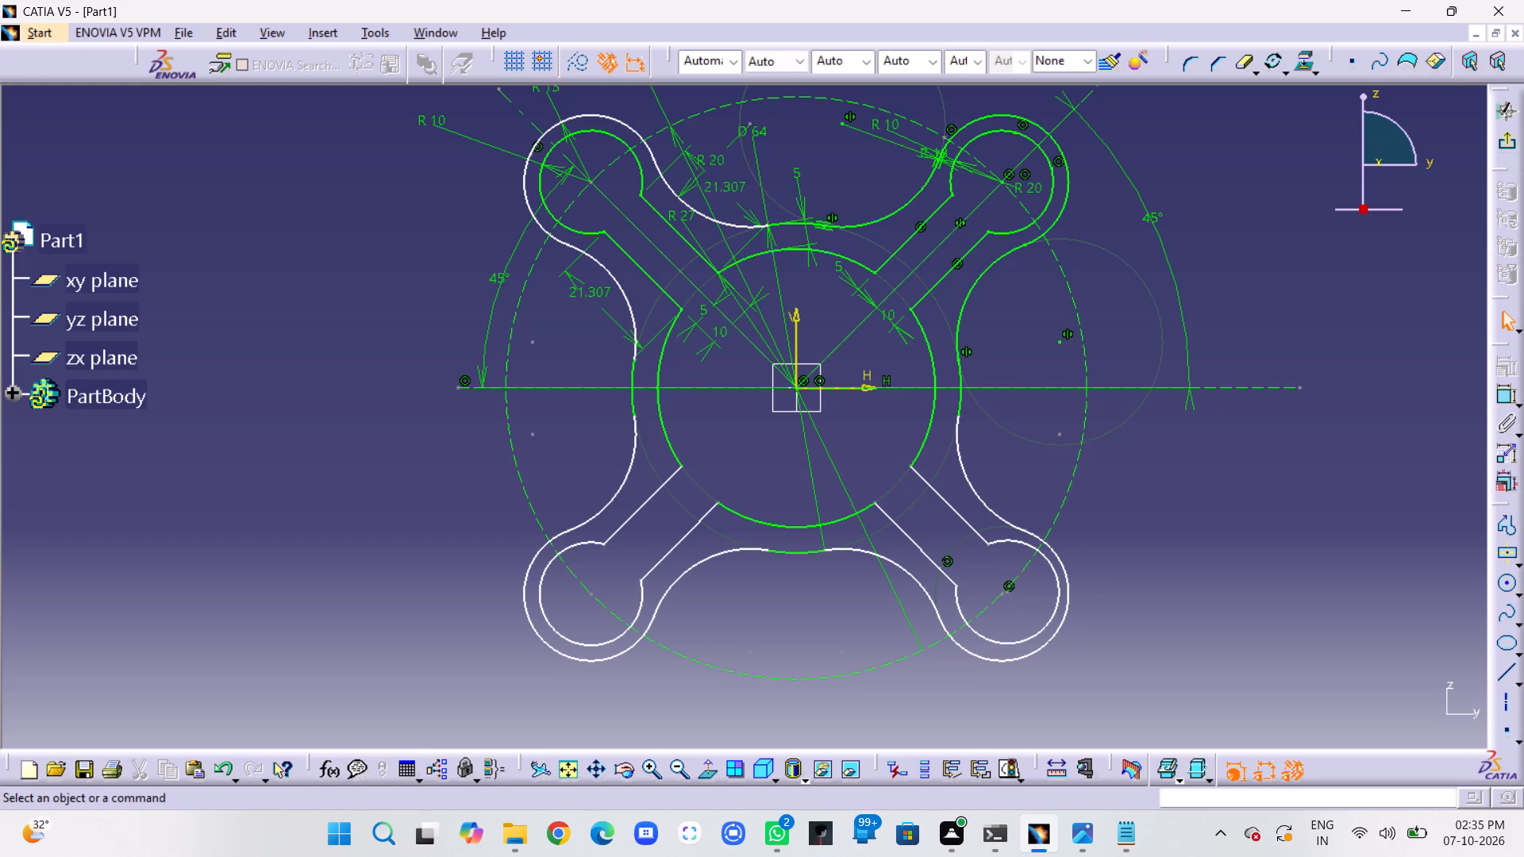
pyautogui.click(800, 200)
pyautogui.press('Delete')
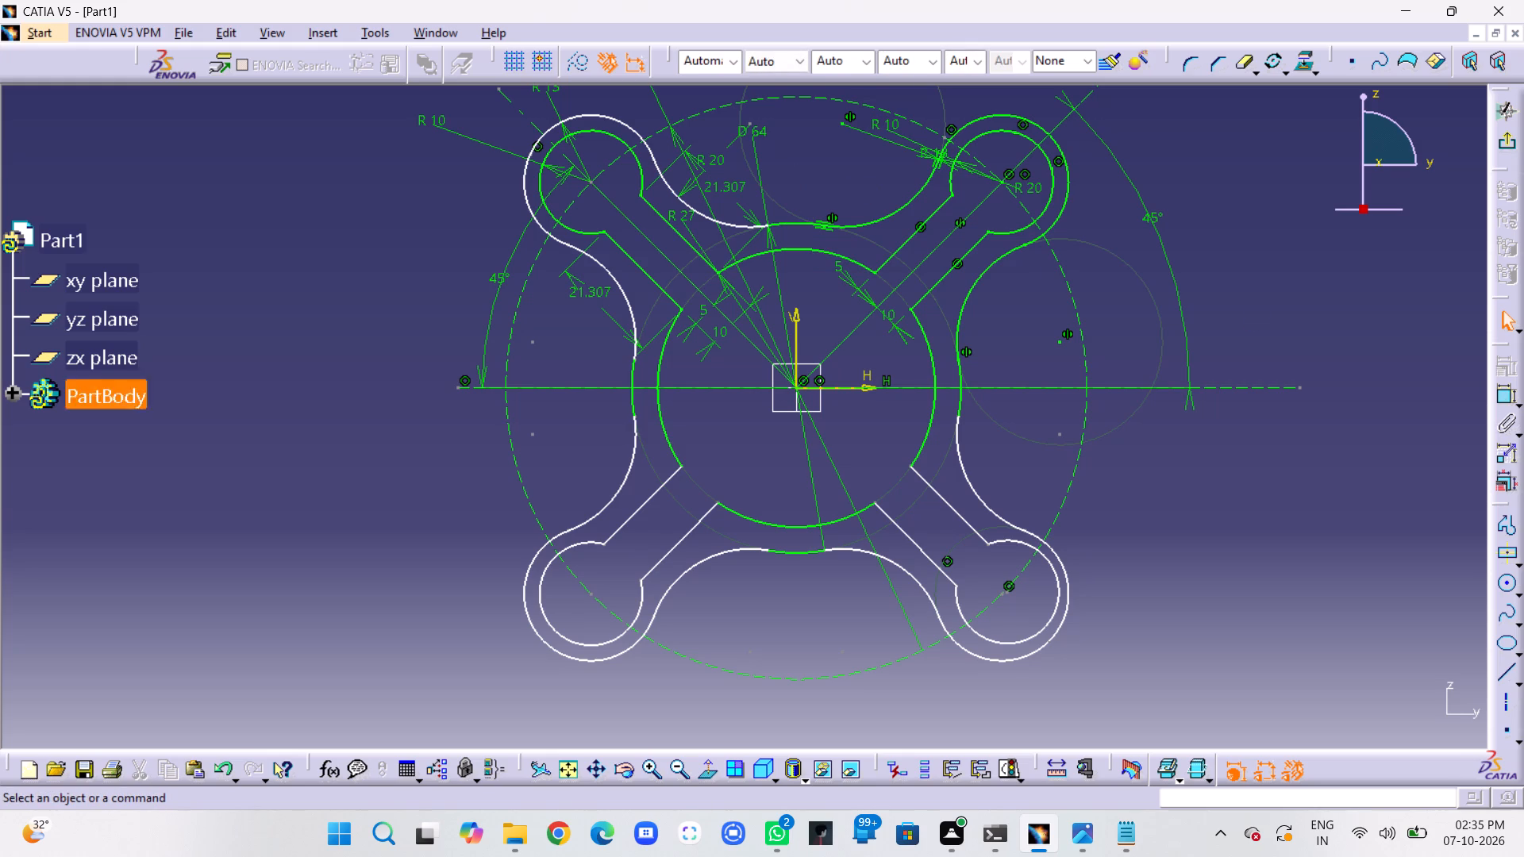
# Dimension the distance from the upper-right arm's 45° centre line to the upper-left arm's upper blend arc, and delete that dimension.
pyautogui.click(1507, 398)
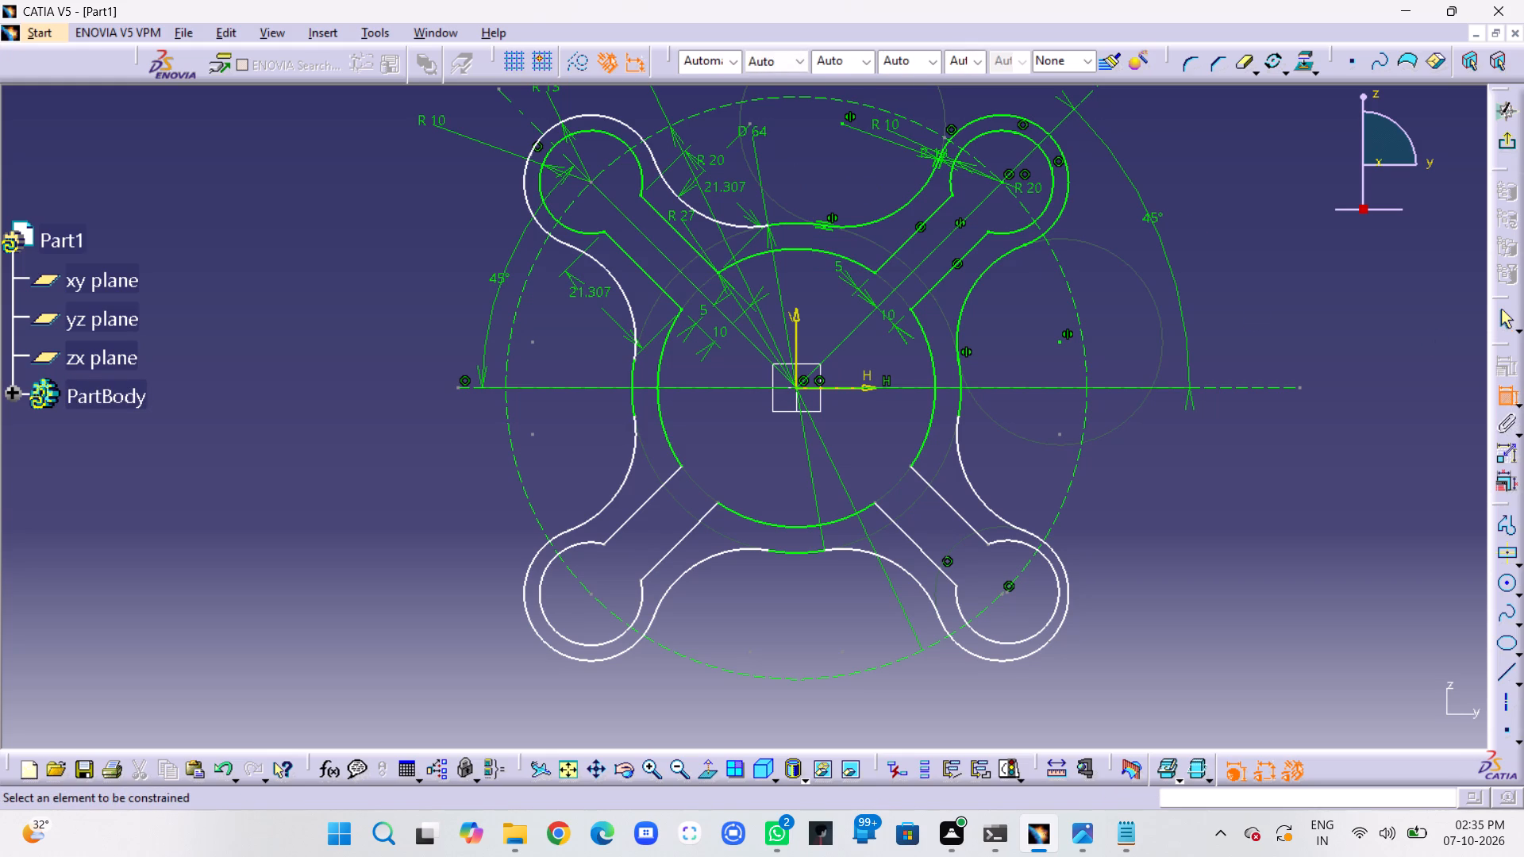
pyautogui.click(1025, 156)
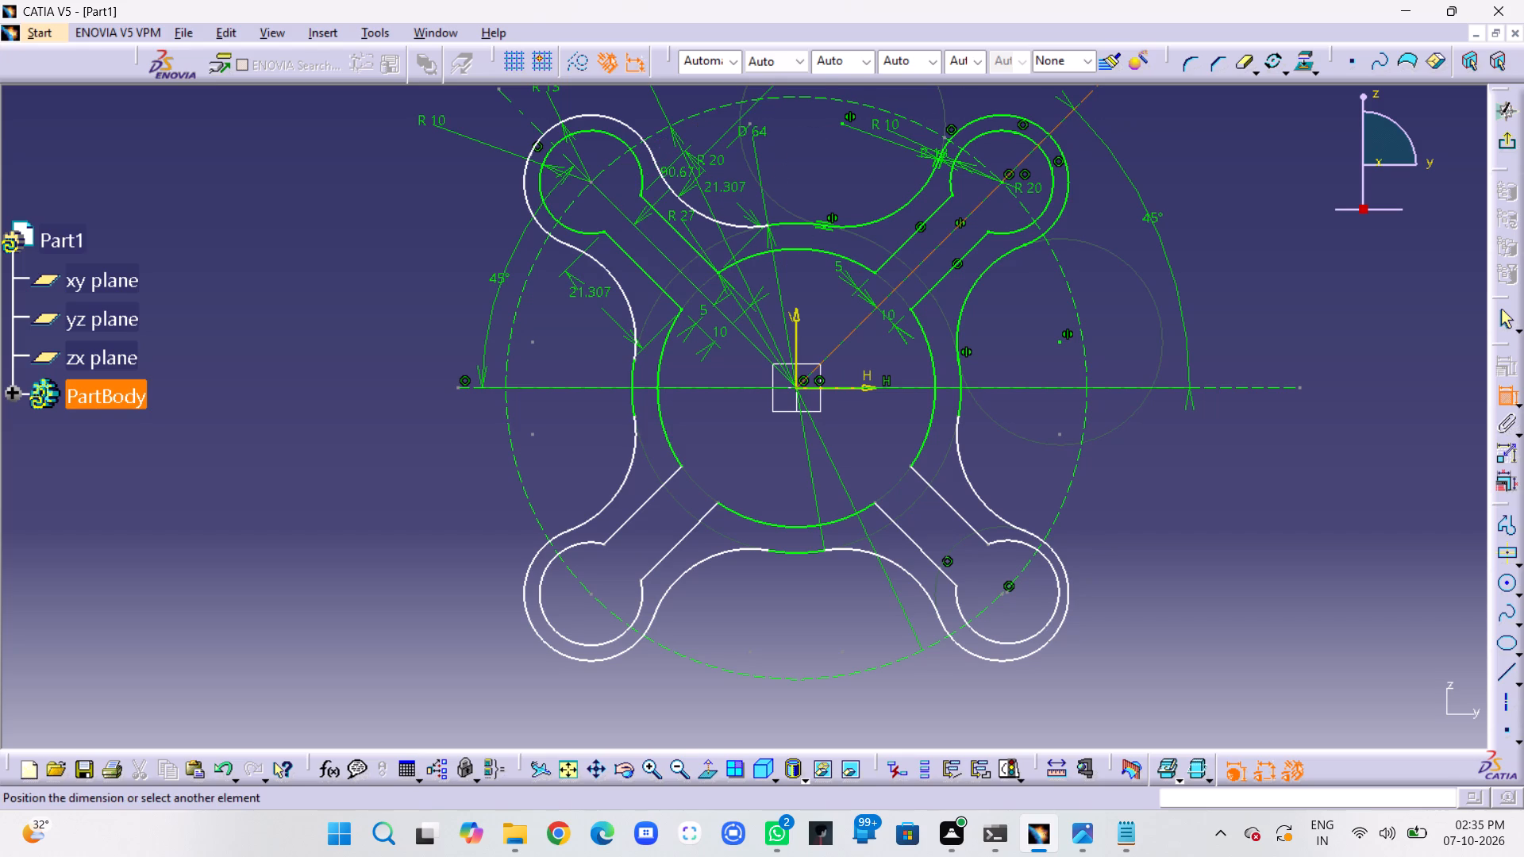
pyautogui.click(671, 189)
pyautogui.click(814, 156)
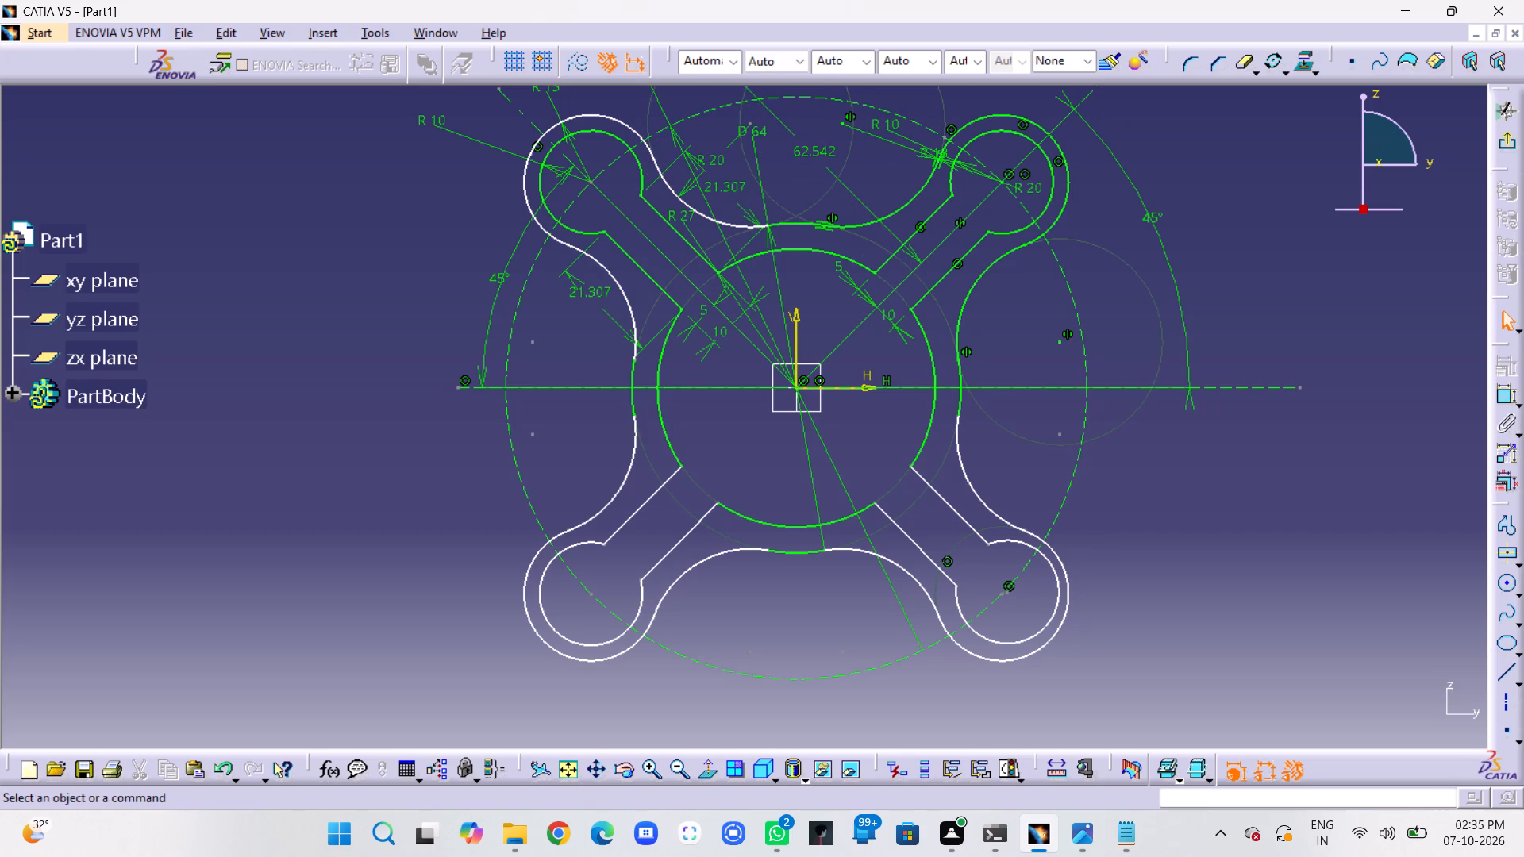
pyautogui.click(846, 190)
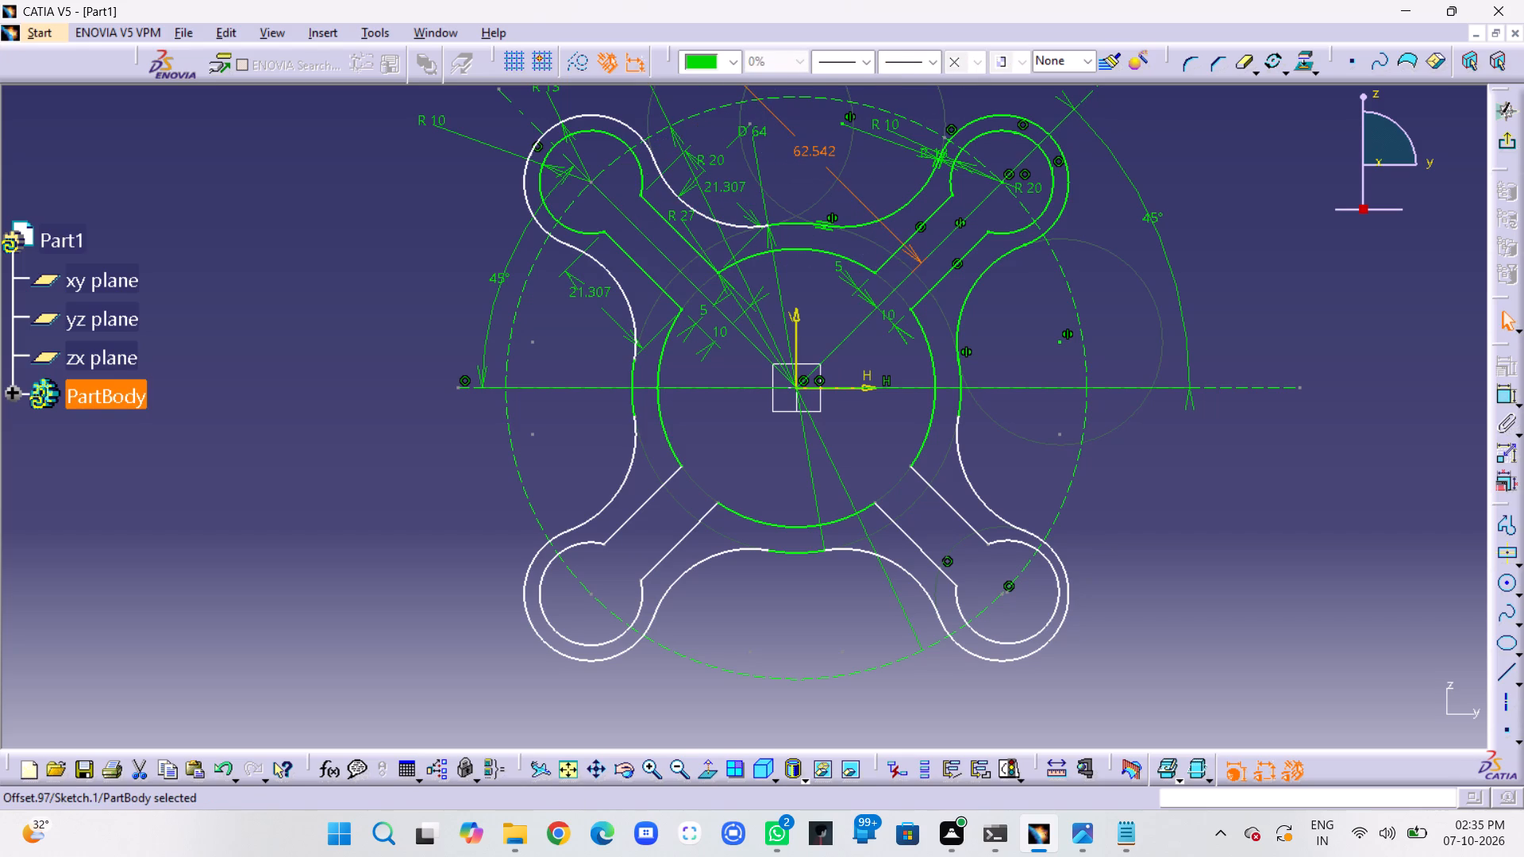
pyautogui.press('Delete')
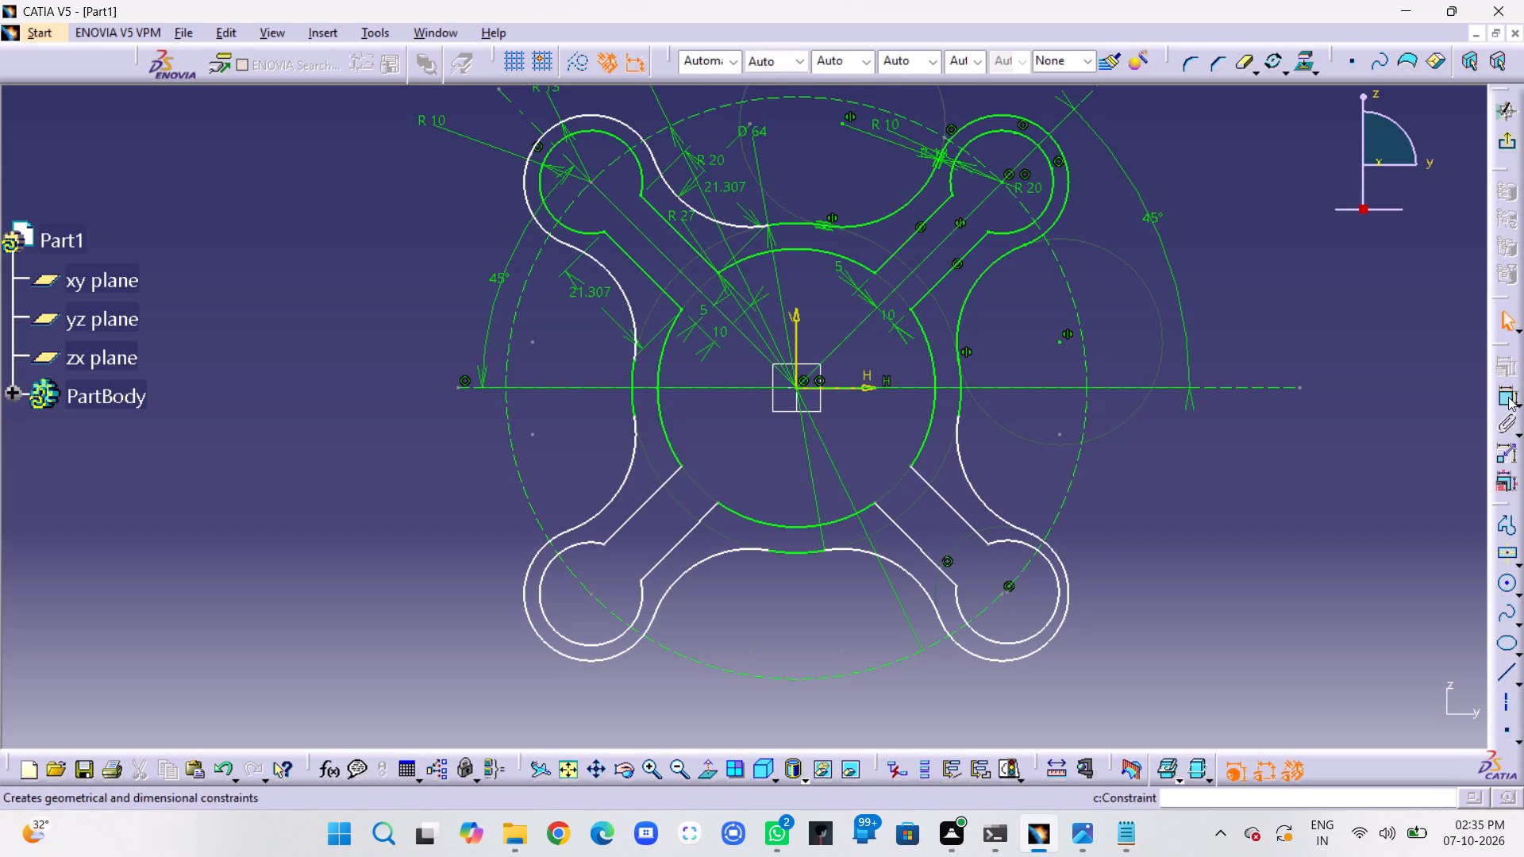
# Add a distance constraint between the upper-left arm's R 13 outer and R 10 inner end arcs, placing its dimension clear of the contour.
pyautogui.click(1508, 396)
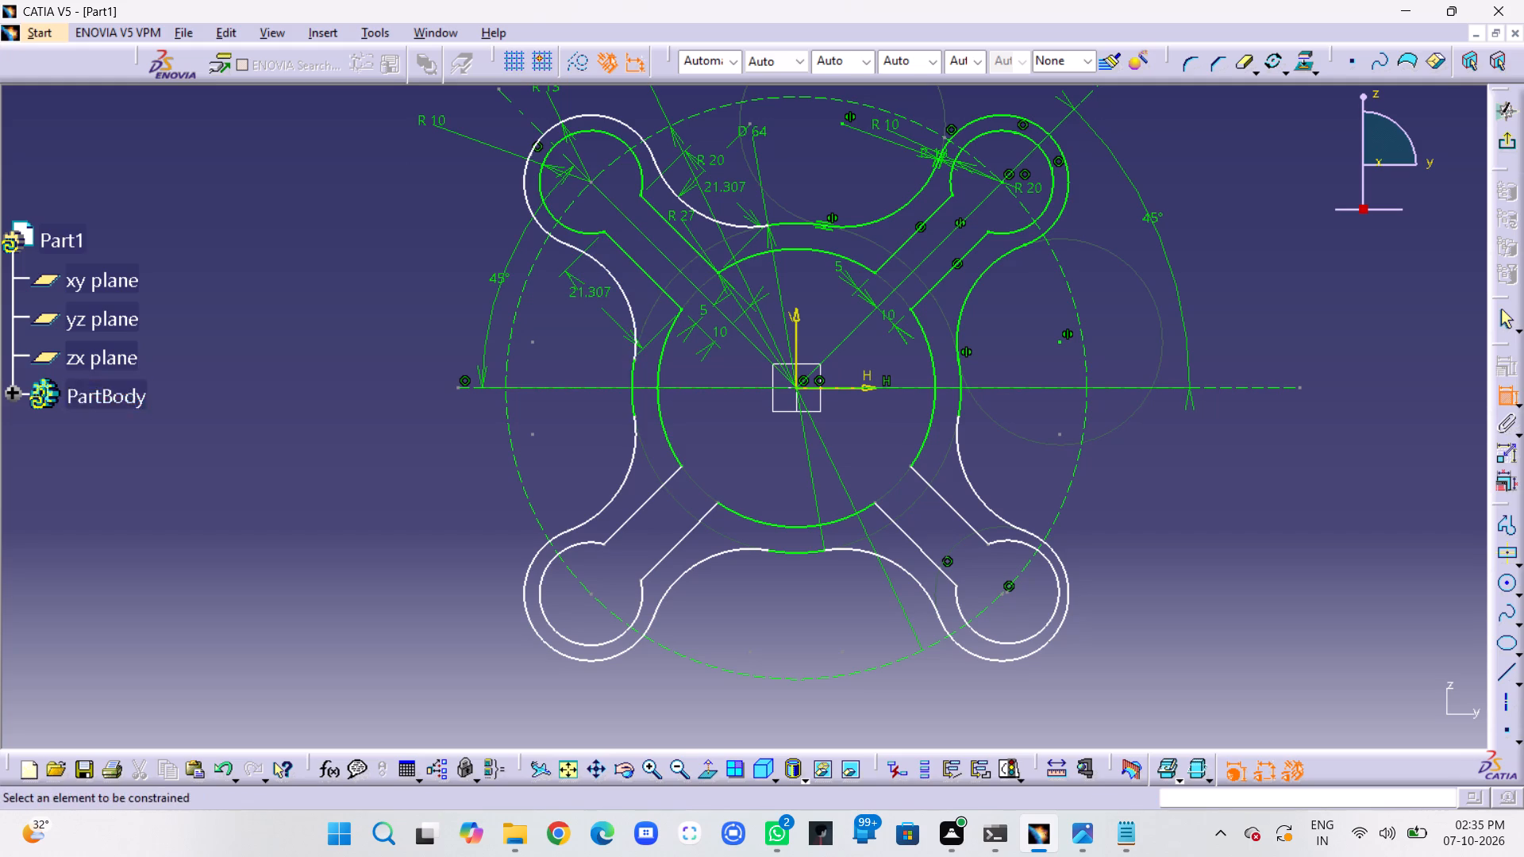
pyautogui.click(637, 128)
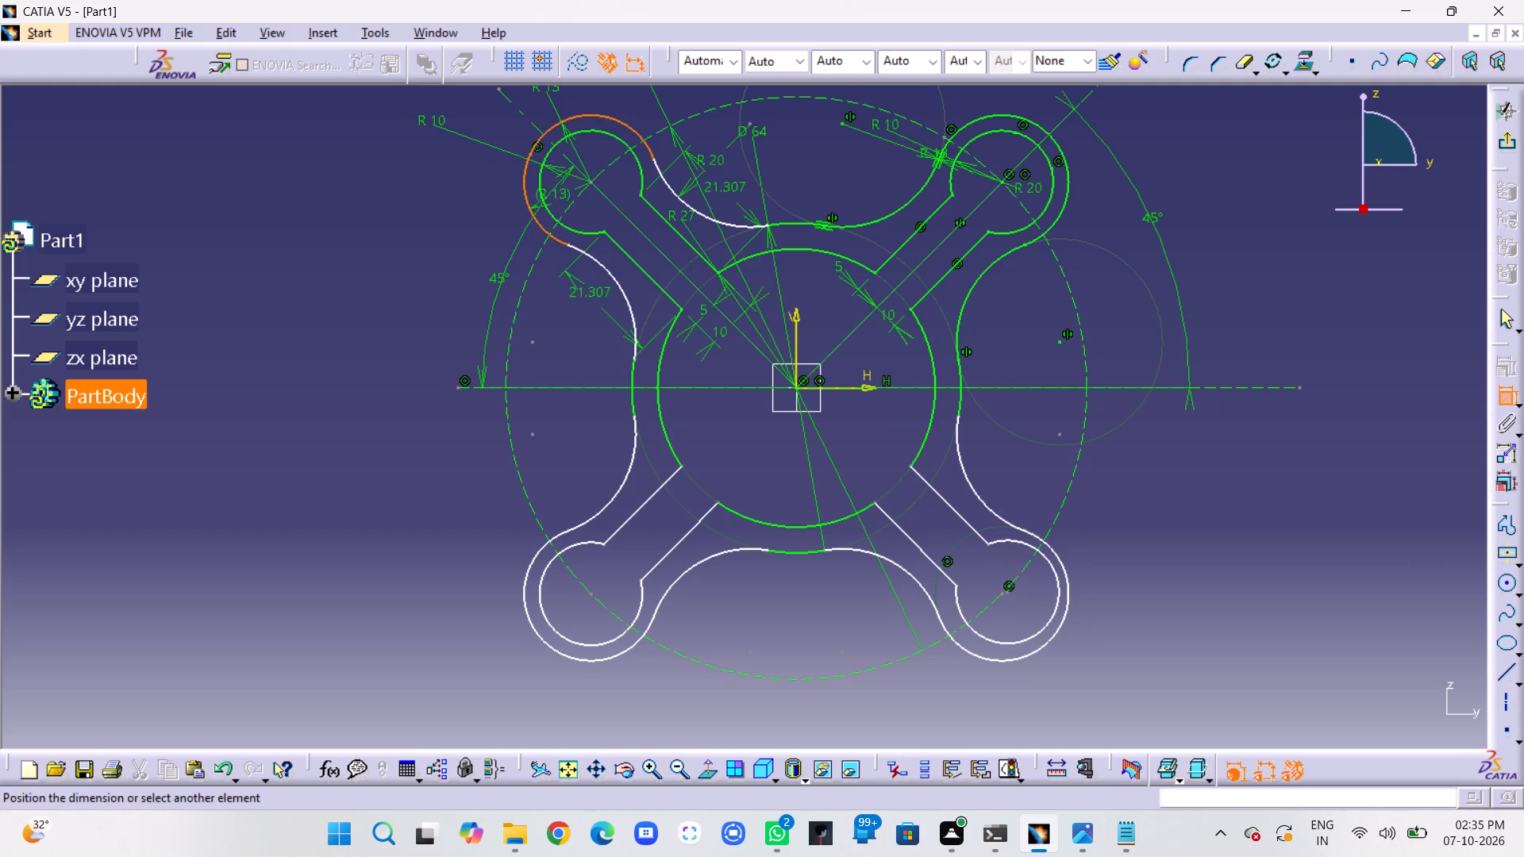
pyautogui.click(550, 210)
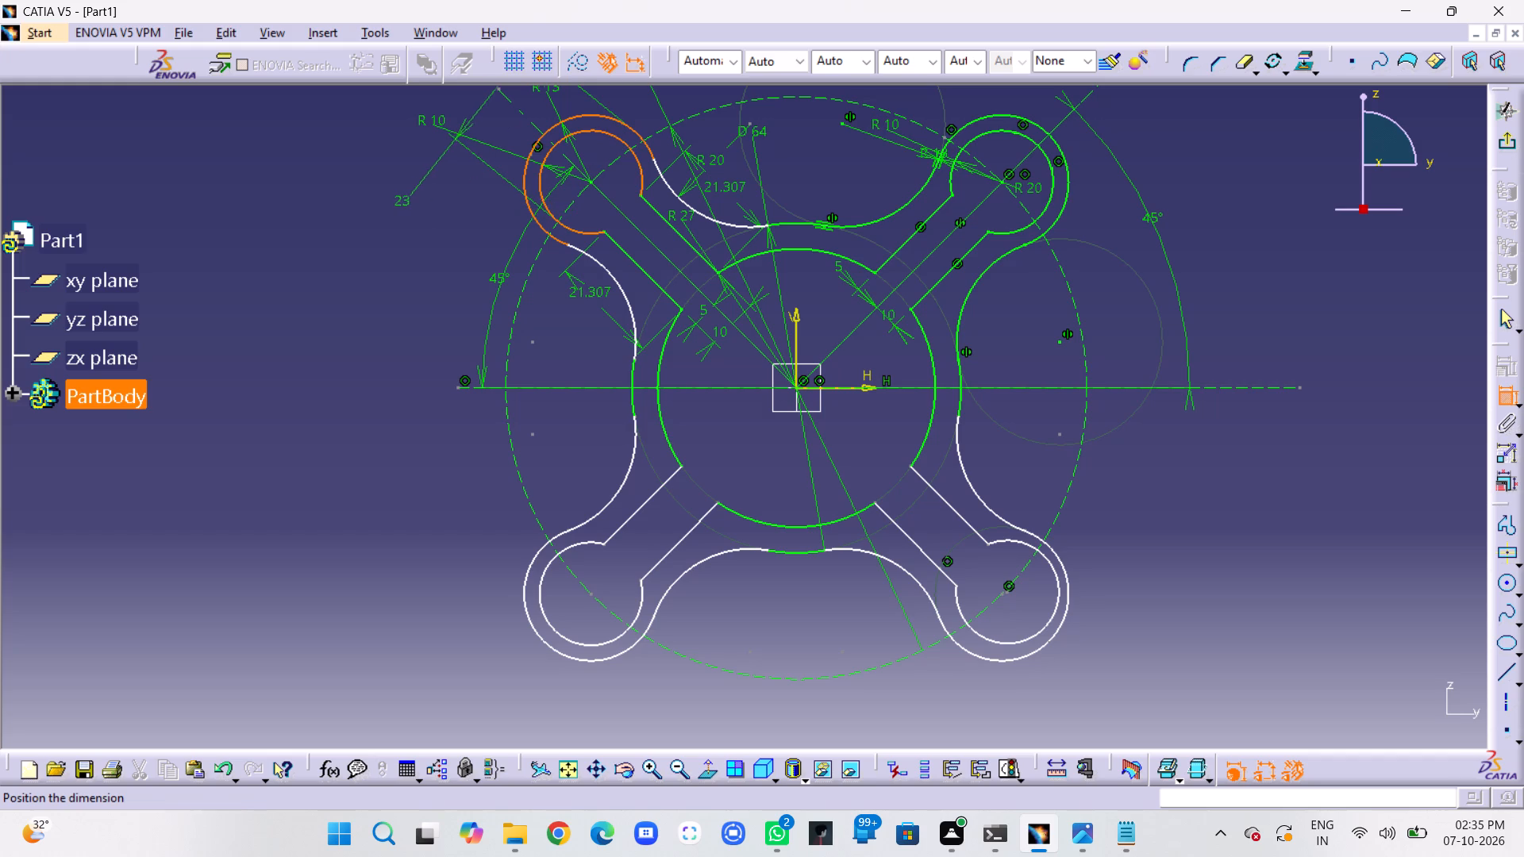
pyautogui.click(397, 206)
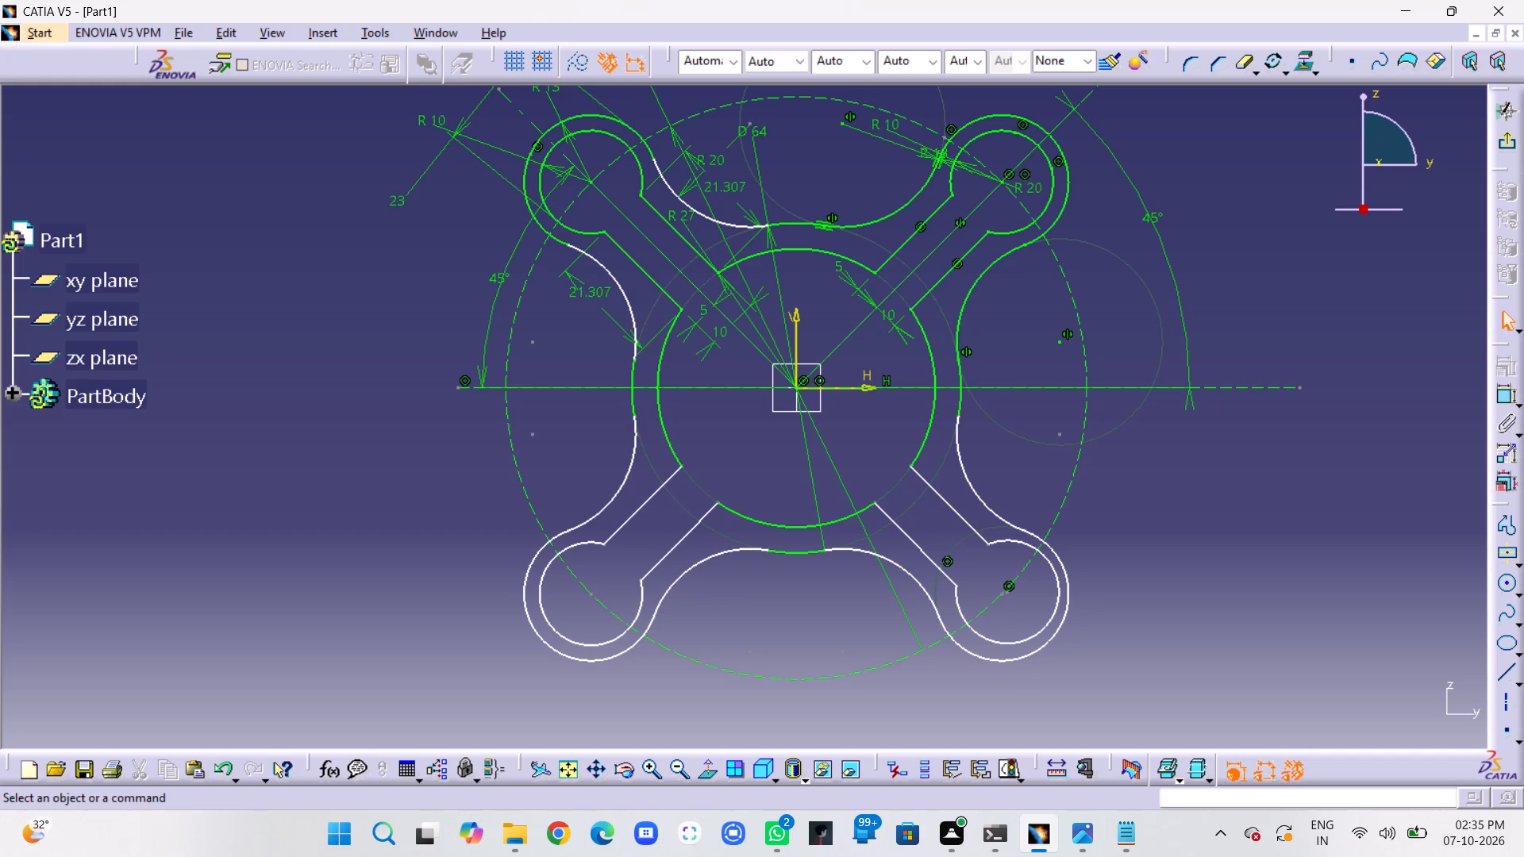
pyautogui.moveTo(348, 238); pyautogui.dragTo(371, 329, button='middle')
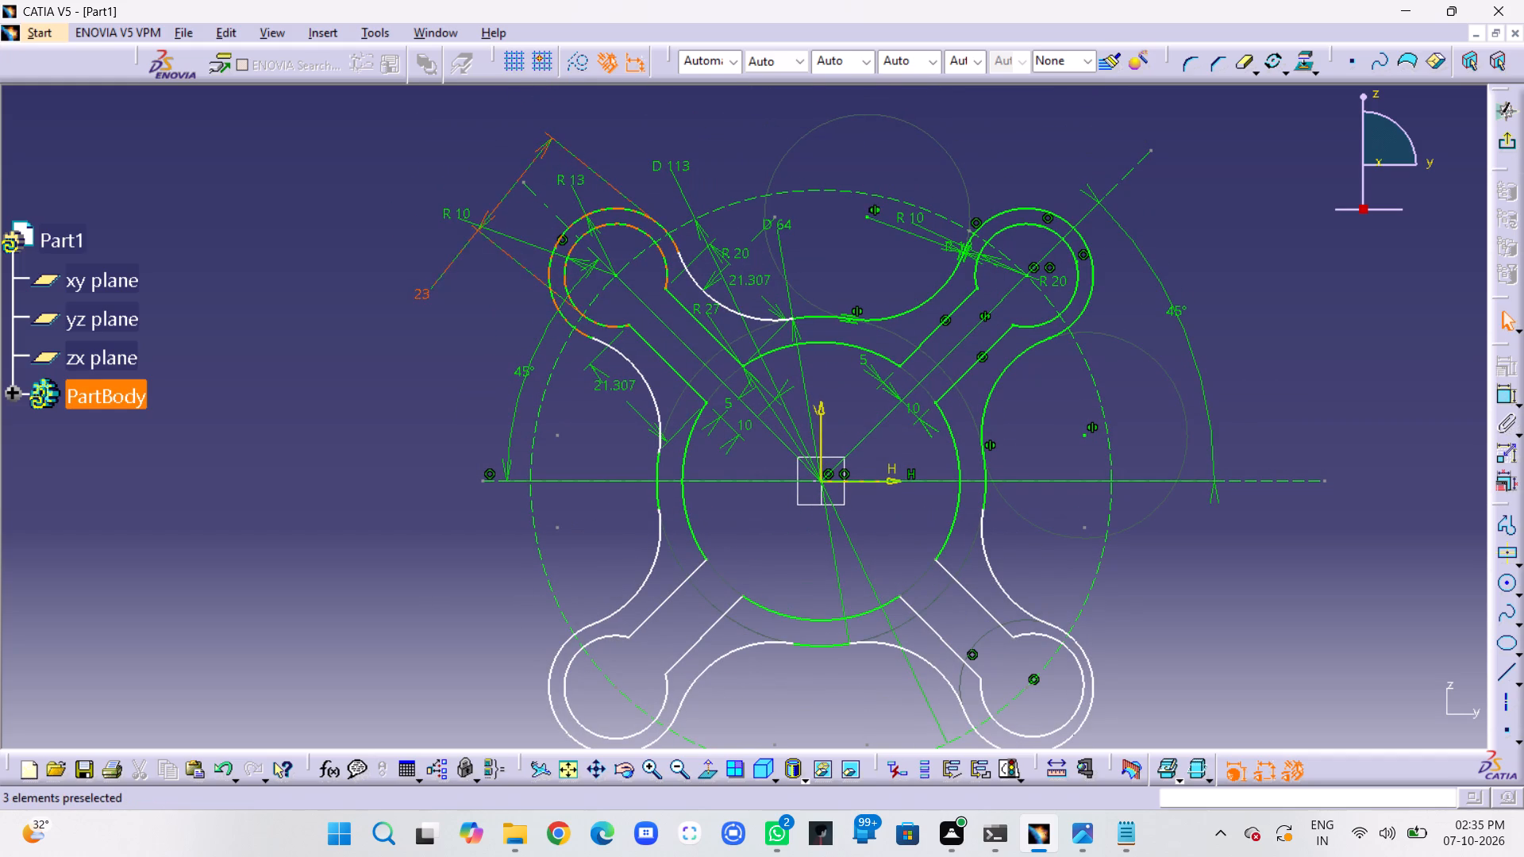
pyautogui.moveTo(425, 292); pyautogui.dragTo(525, 244)
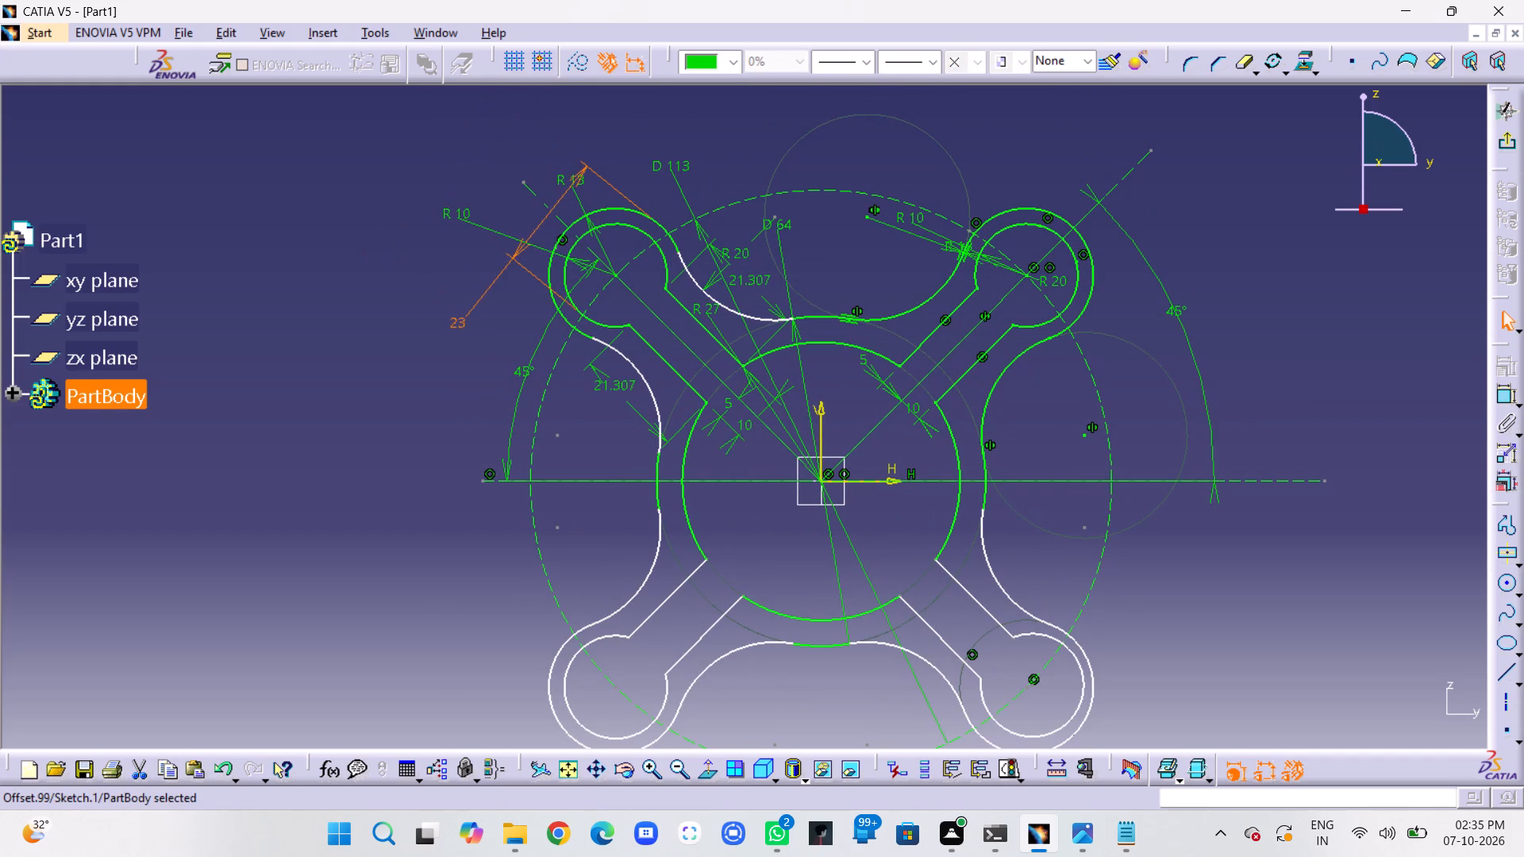
pyautogui.moveTo(525, 244); pyautogui.dragTo(508, 226)
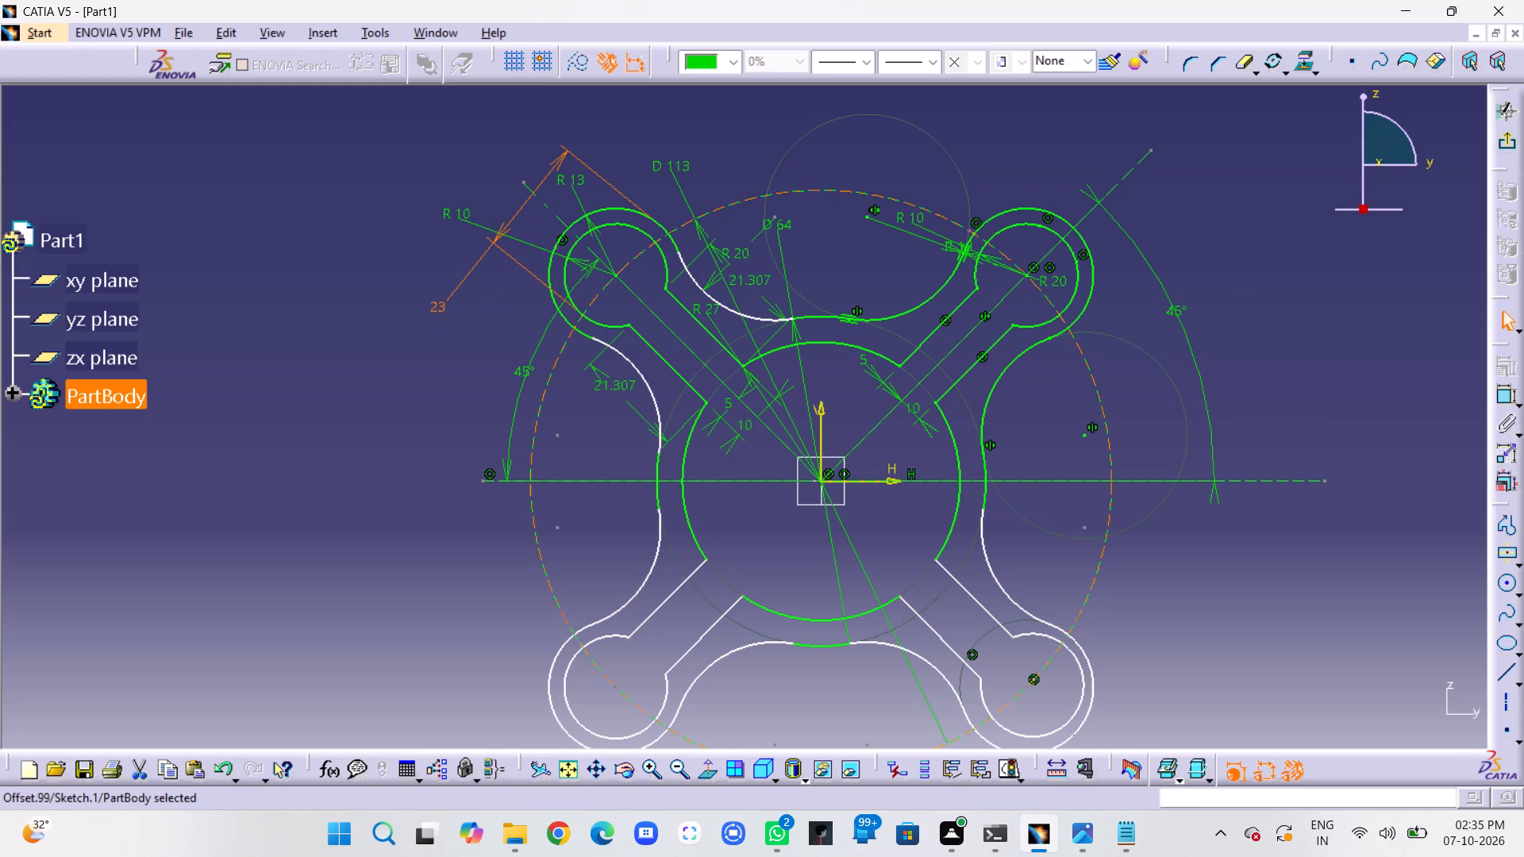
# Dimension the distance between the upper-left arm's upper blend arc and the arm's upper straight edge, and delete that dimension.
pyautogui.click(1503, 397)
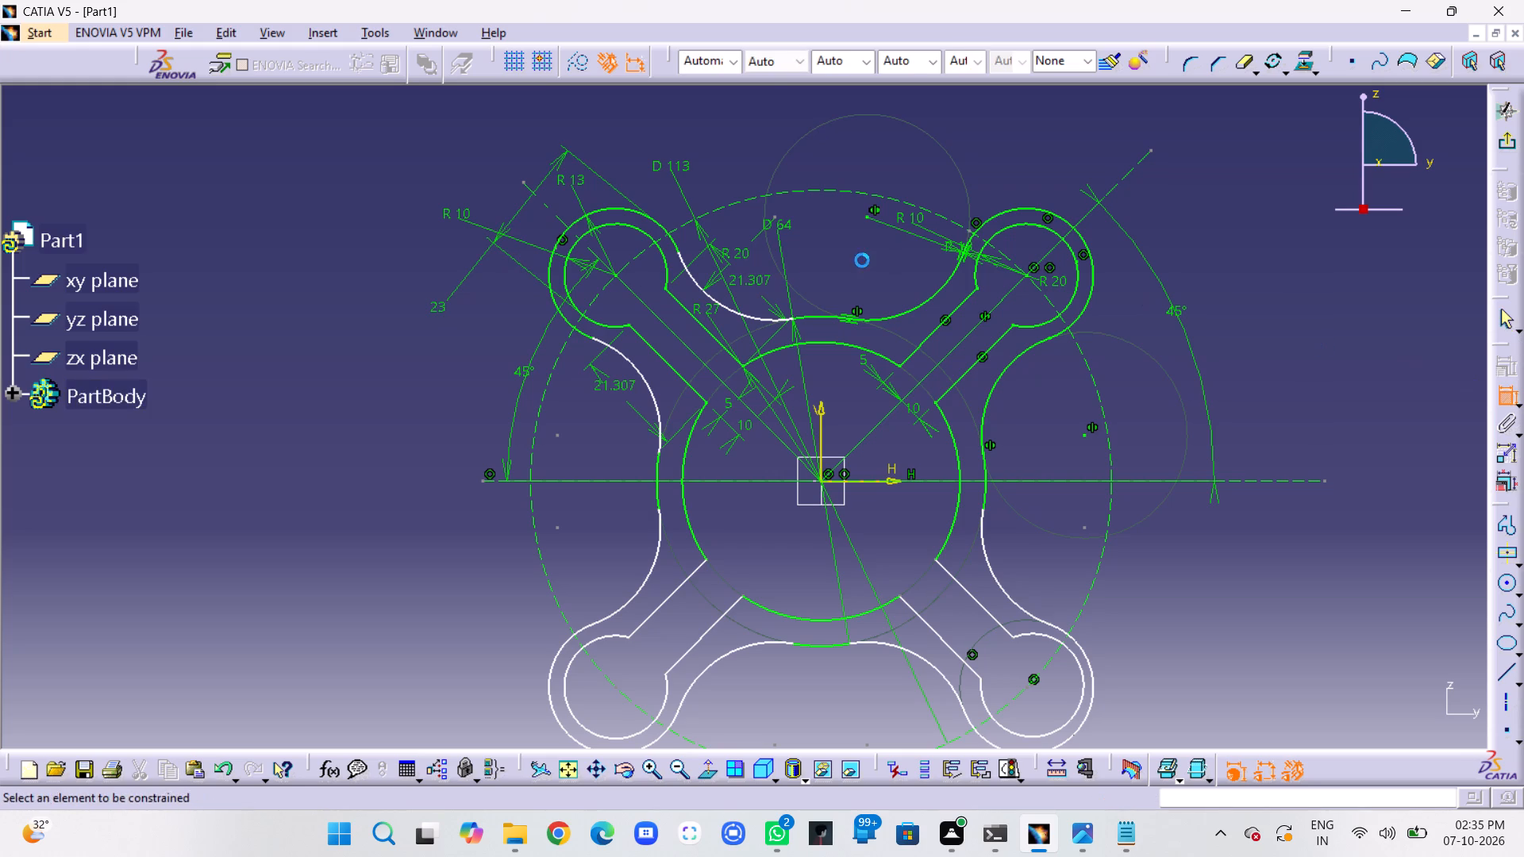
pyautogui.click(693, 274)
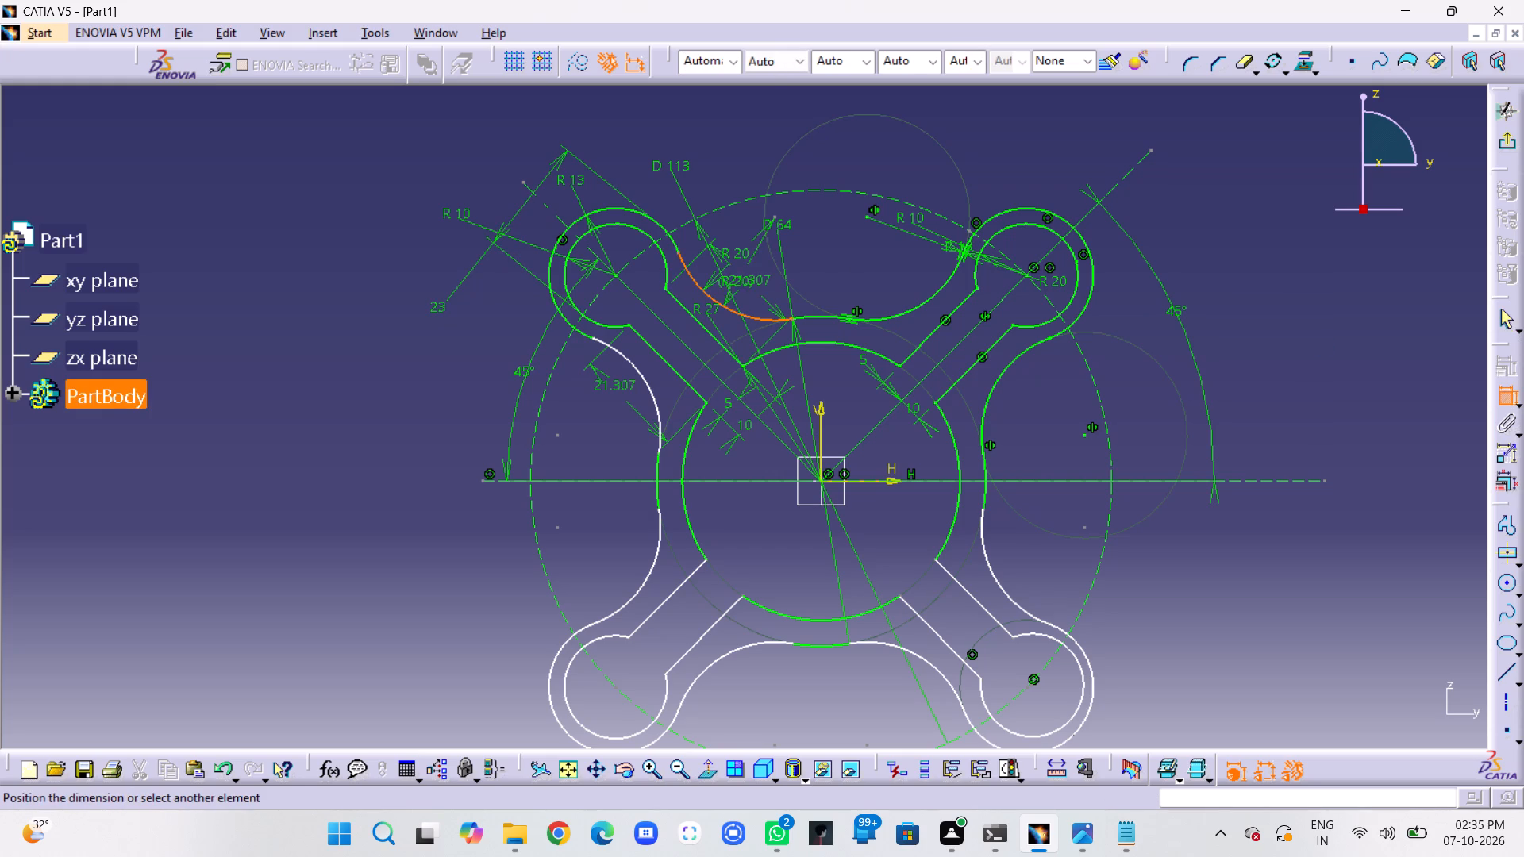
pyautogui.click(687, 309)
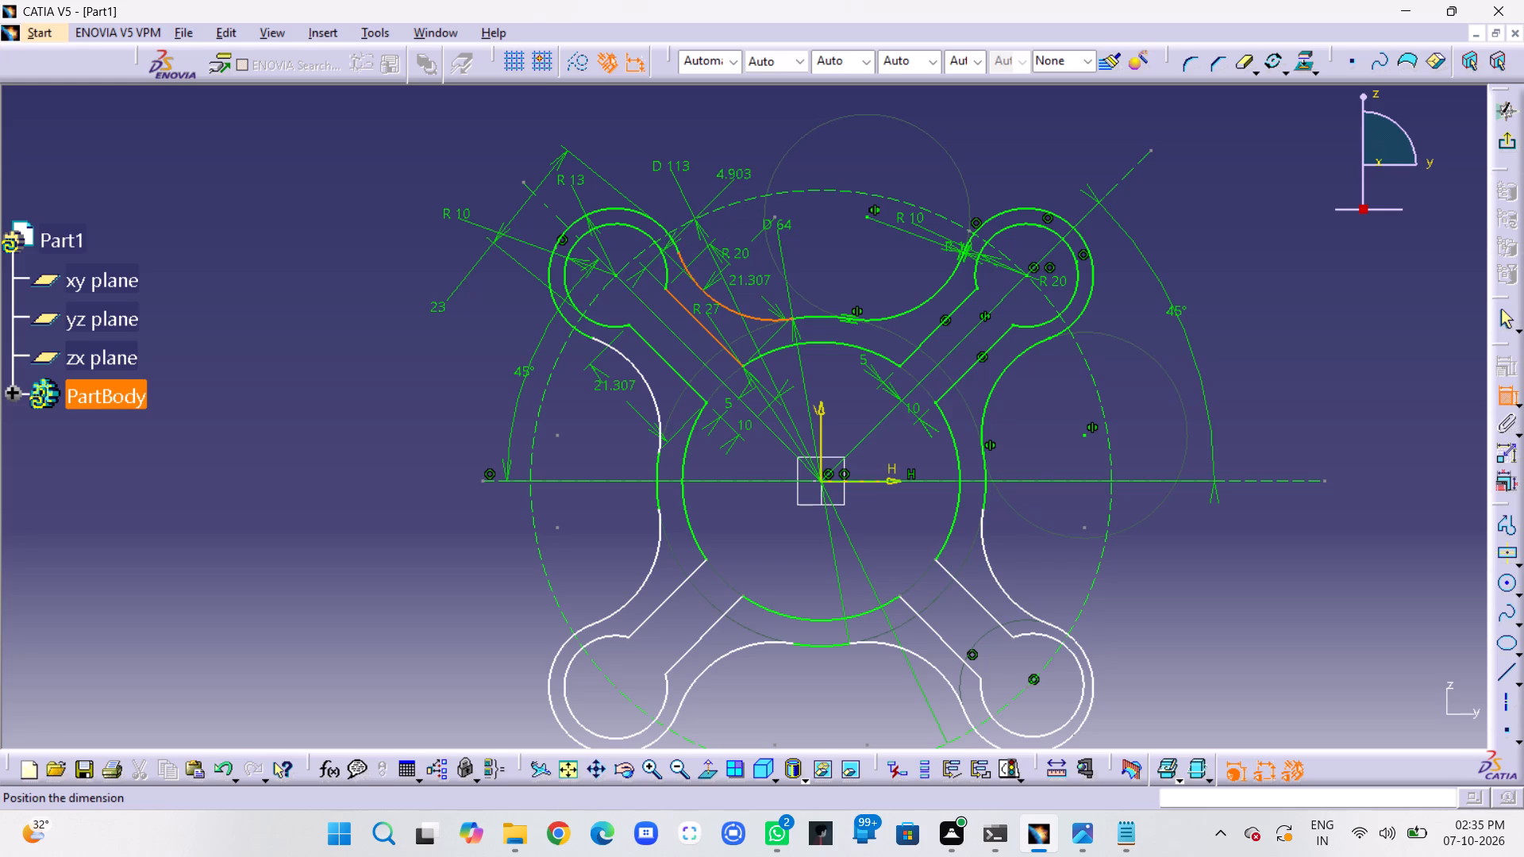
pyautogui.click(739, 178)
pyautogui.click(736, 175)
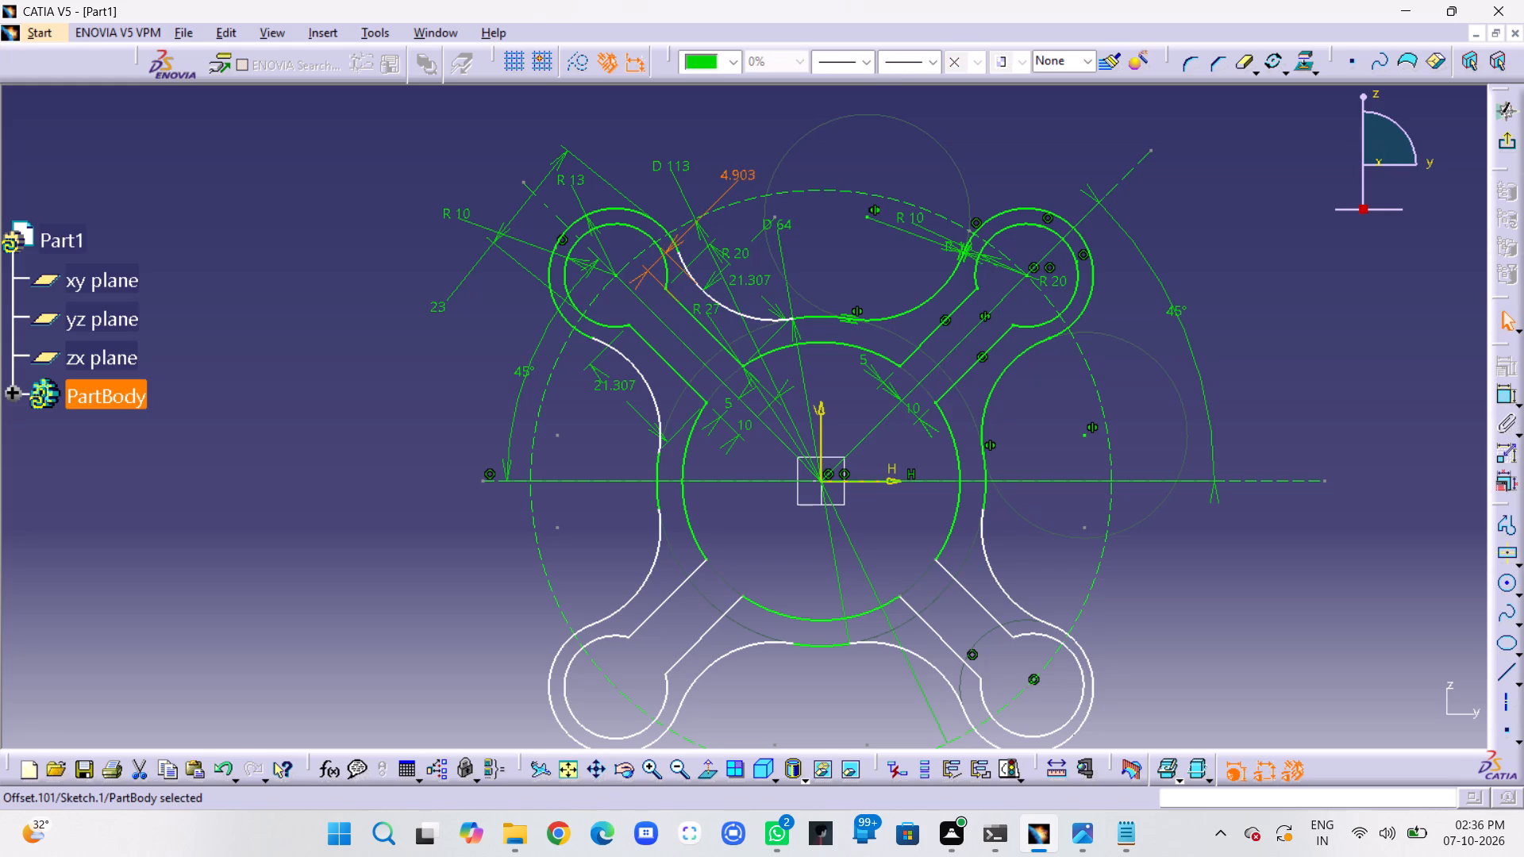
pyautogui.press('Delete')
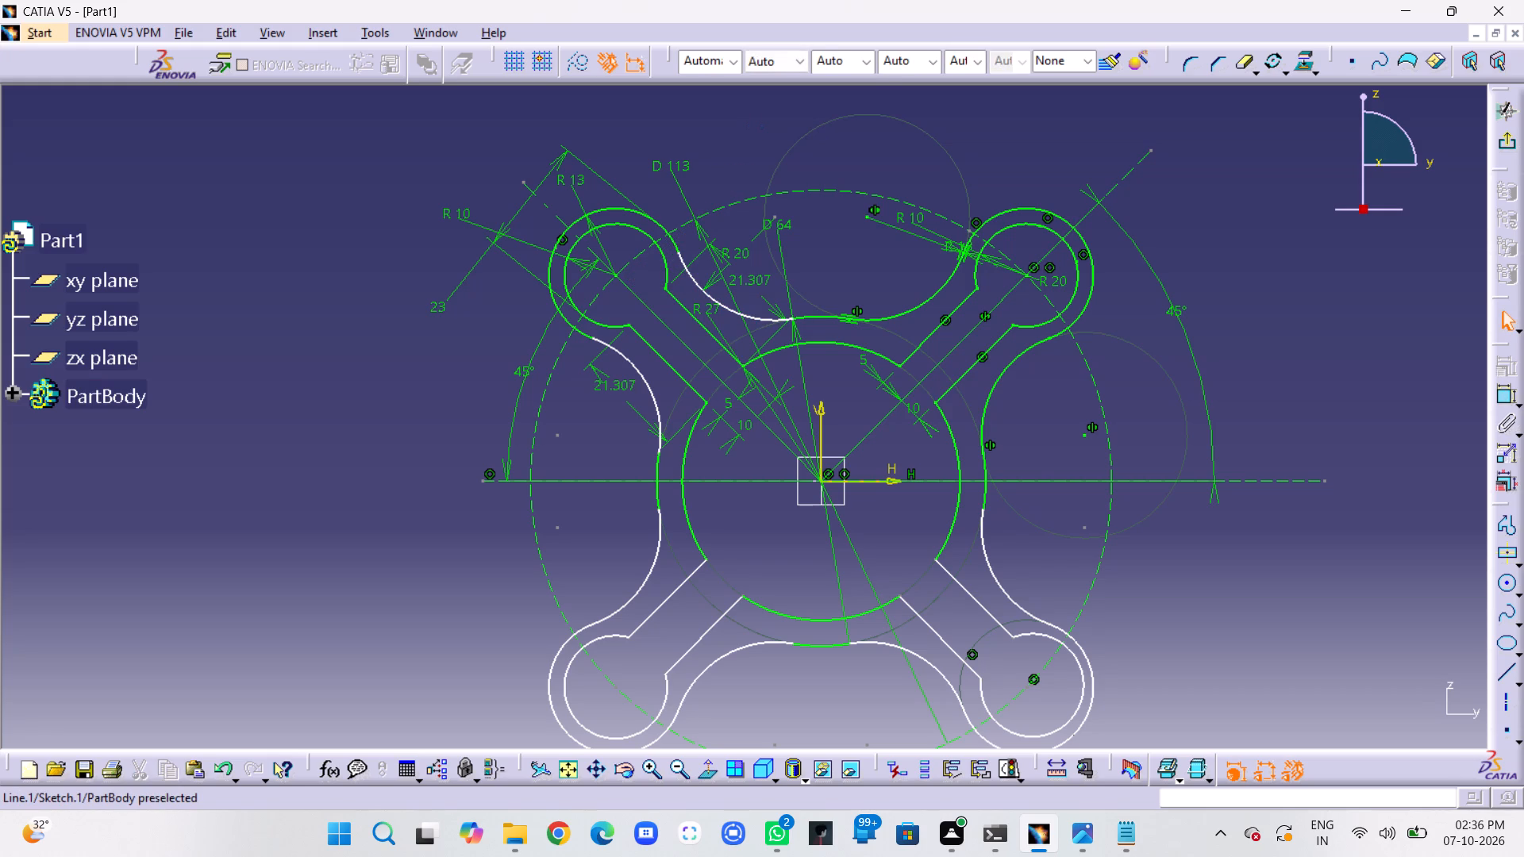
# Add a distance constraint from the upper-left arm's upper blend arc to the horizontal centre line, placing its dimension above the contour.
pyautogui.click(1509, 396)
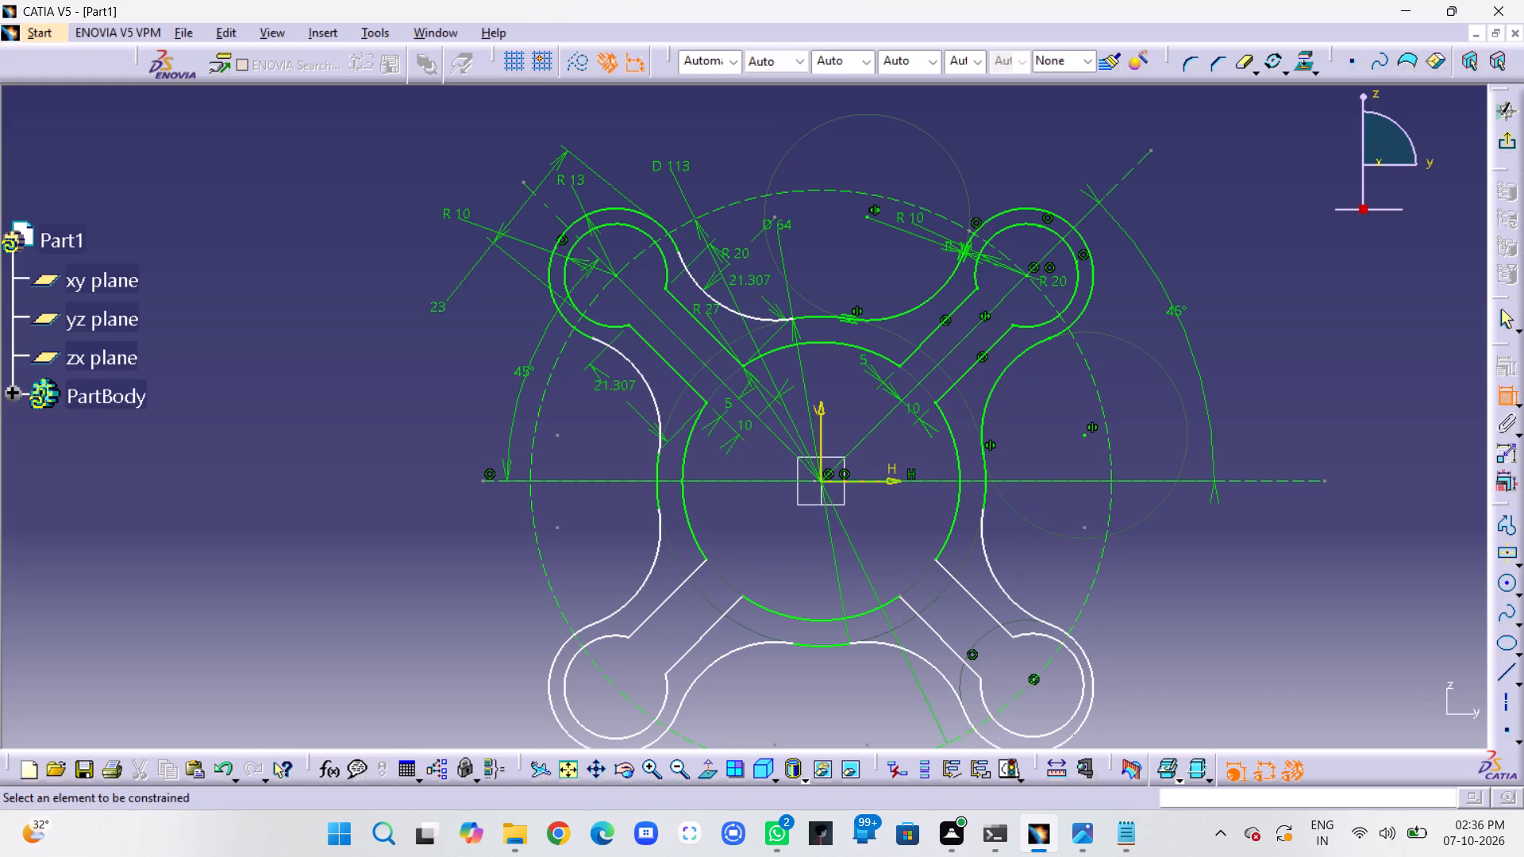
pyautogui.click(729, 309)
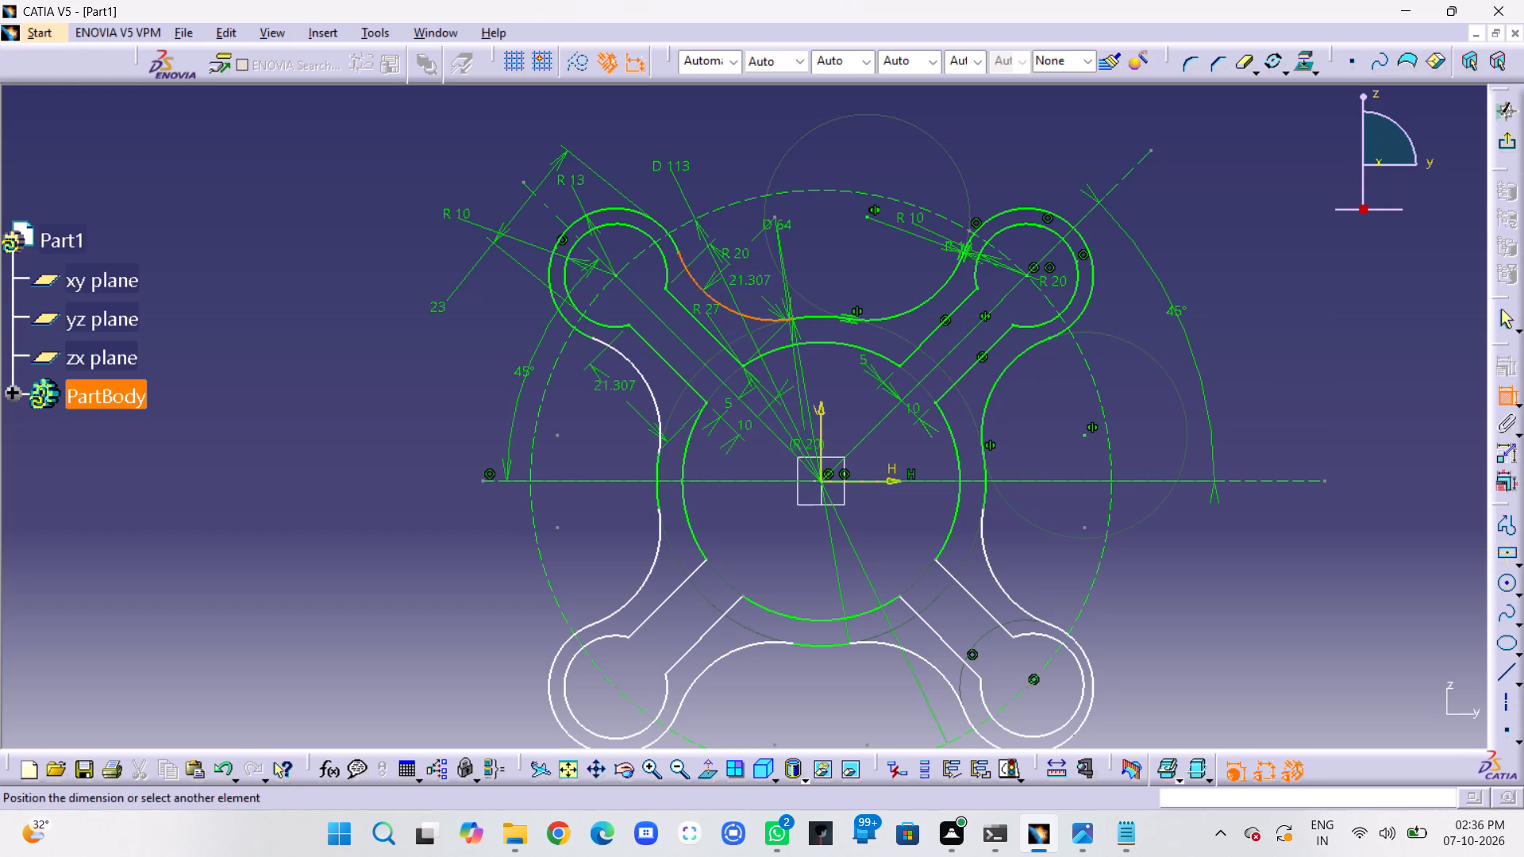
pyautogui.click(854, 483)
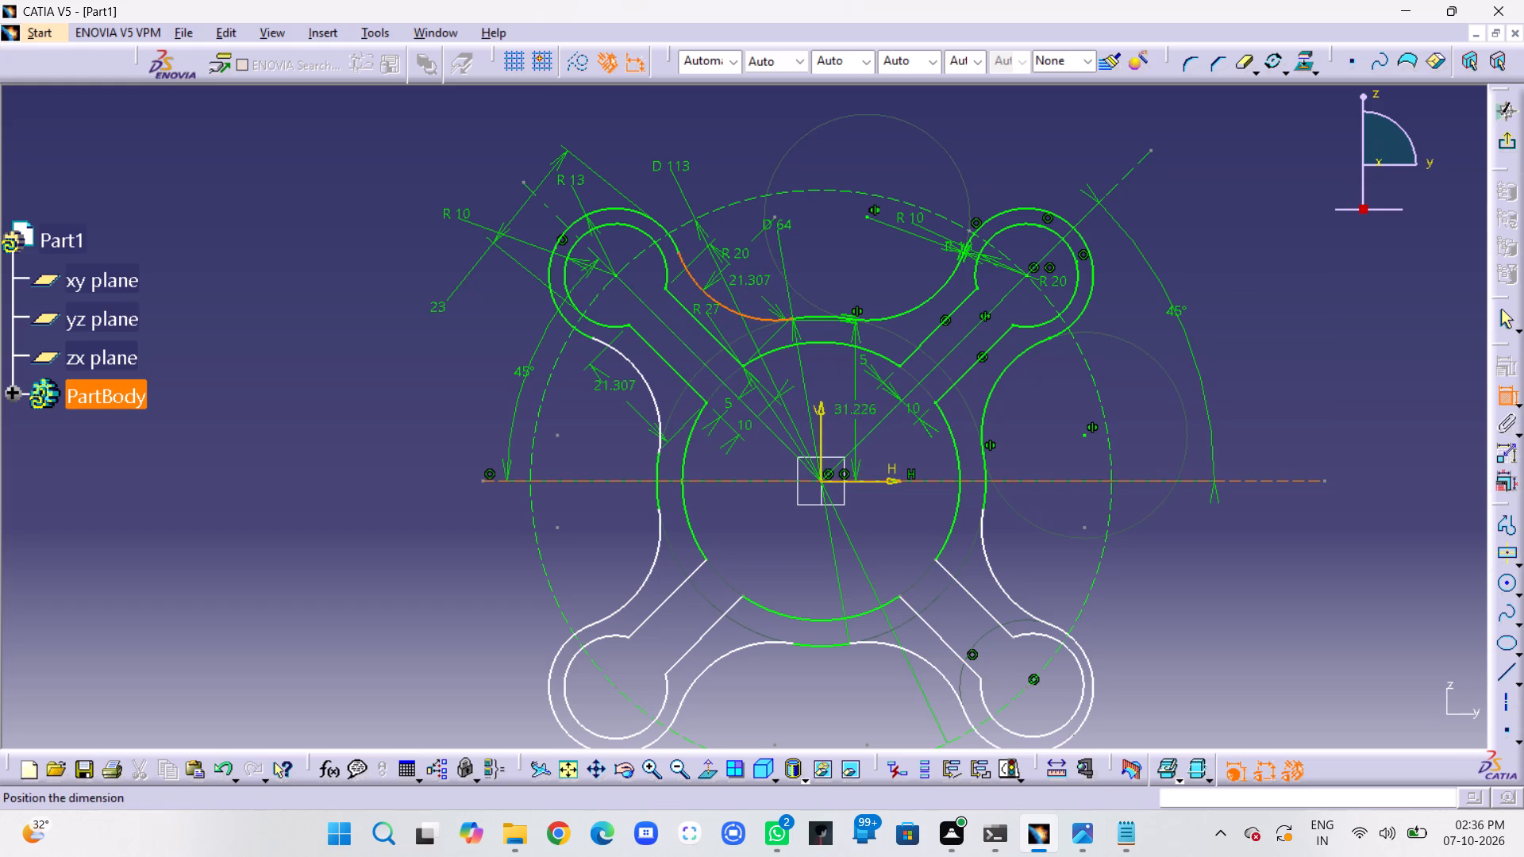
pyautogui.click(828, 225)
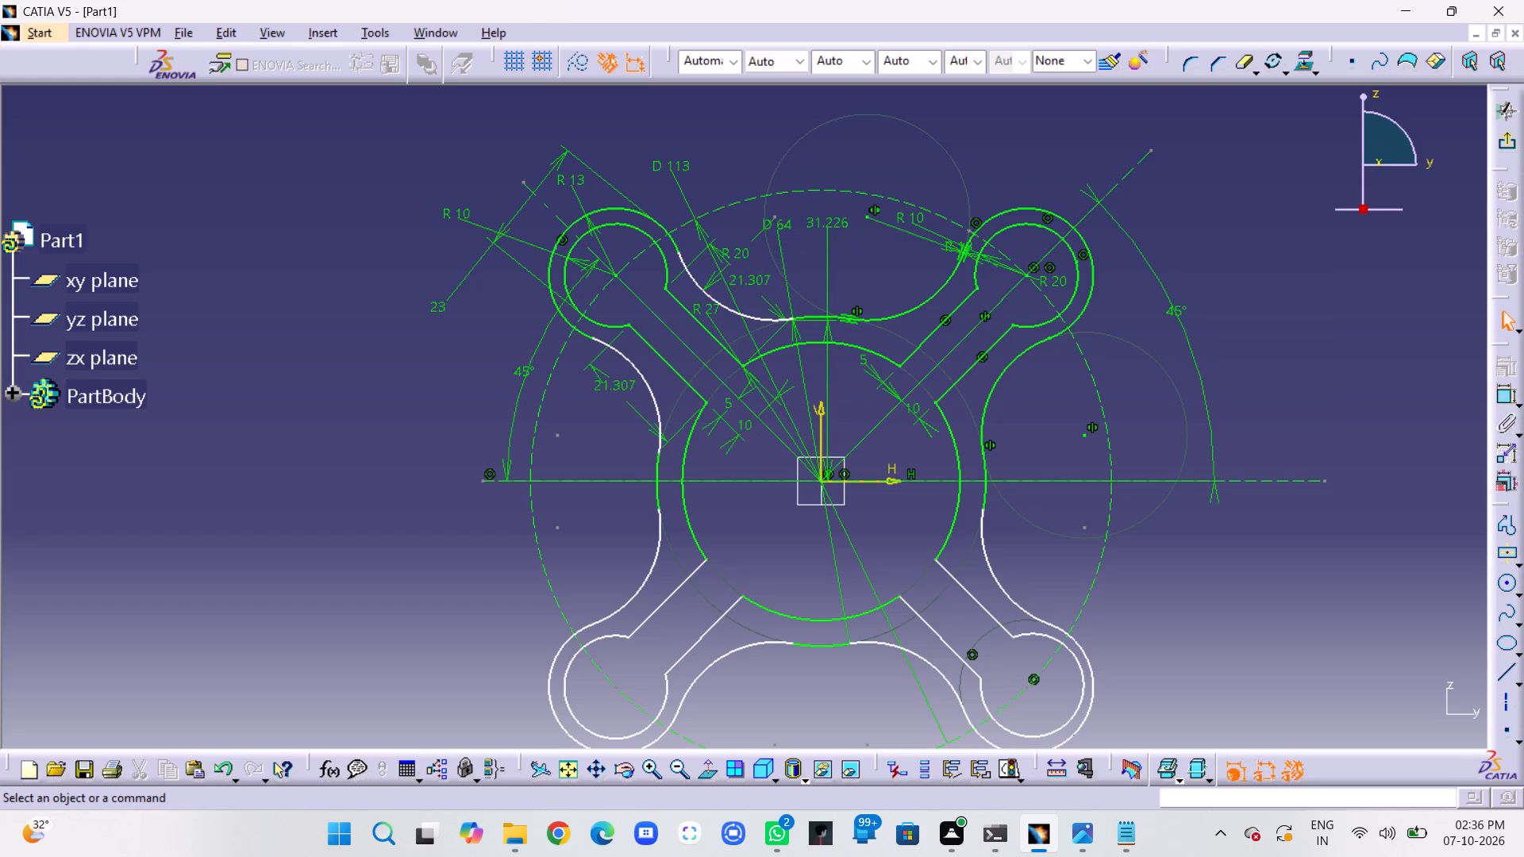
# Add a distance constraint between the upper-left arm's upper blend arc and the arm's upper straight edge.
pyautogui.click(1504, 395)
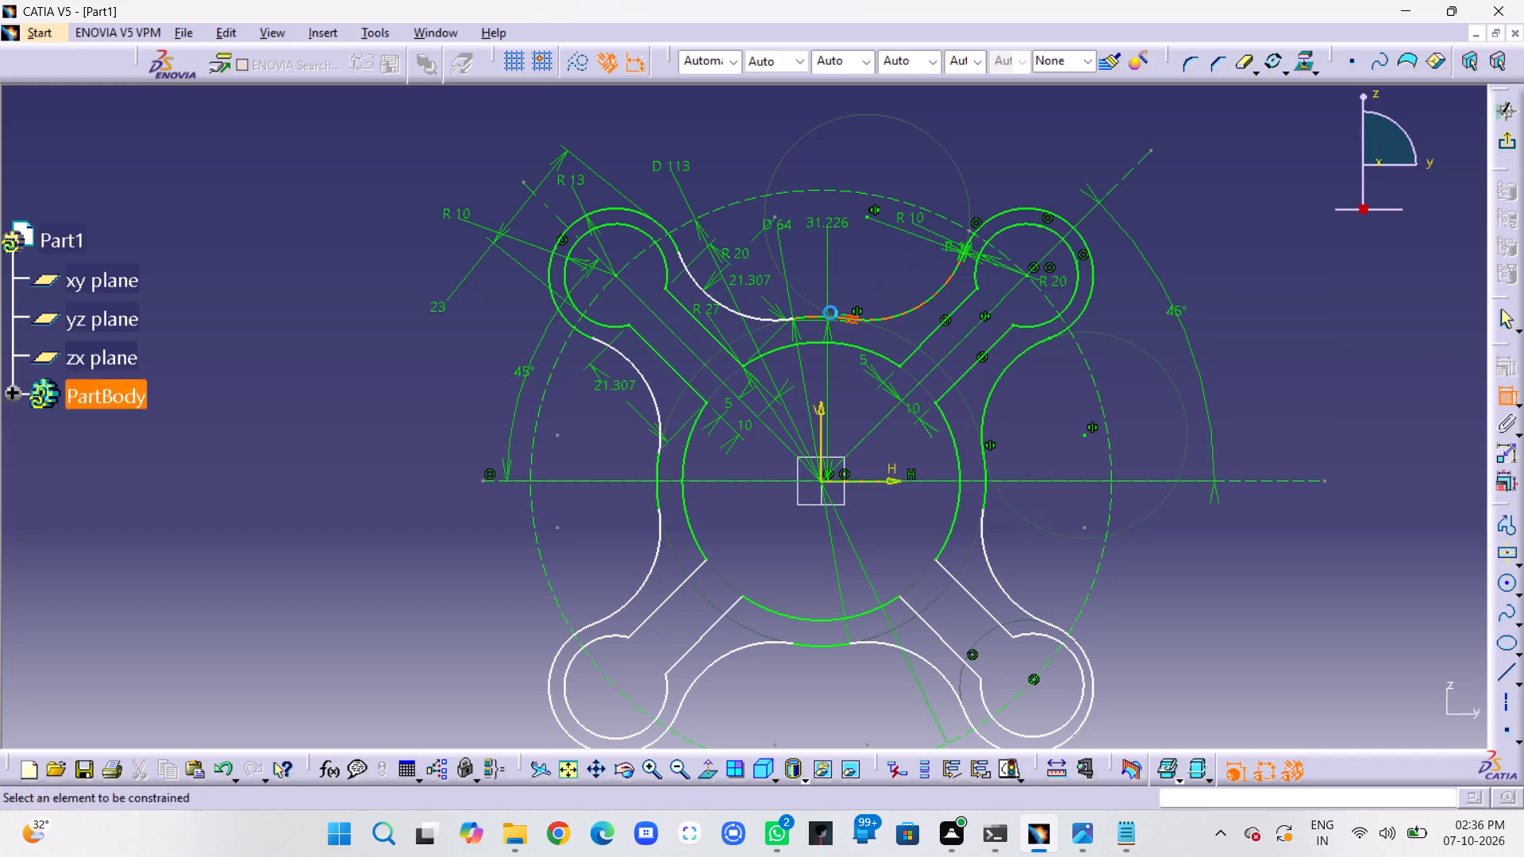
pyautogui.click(722, 303)
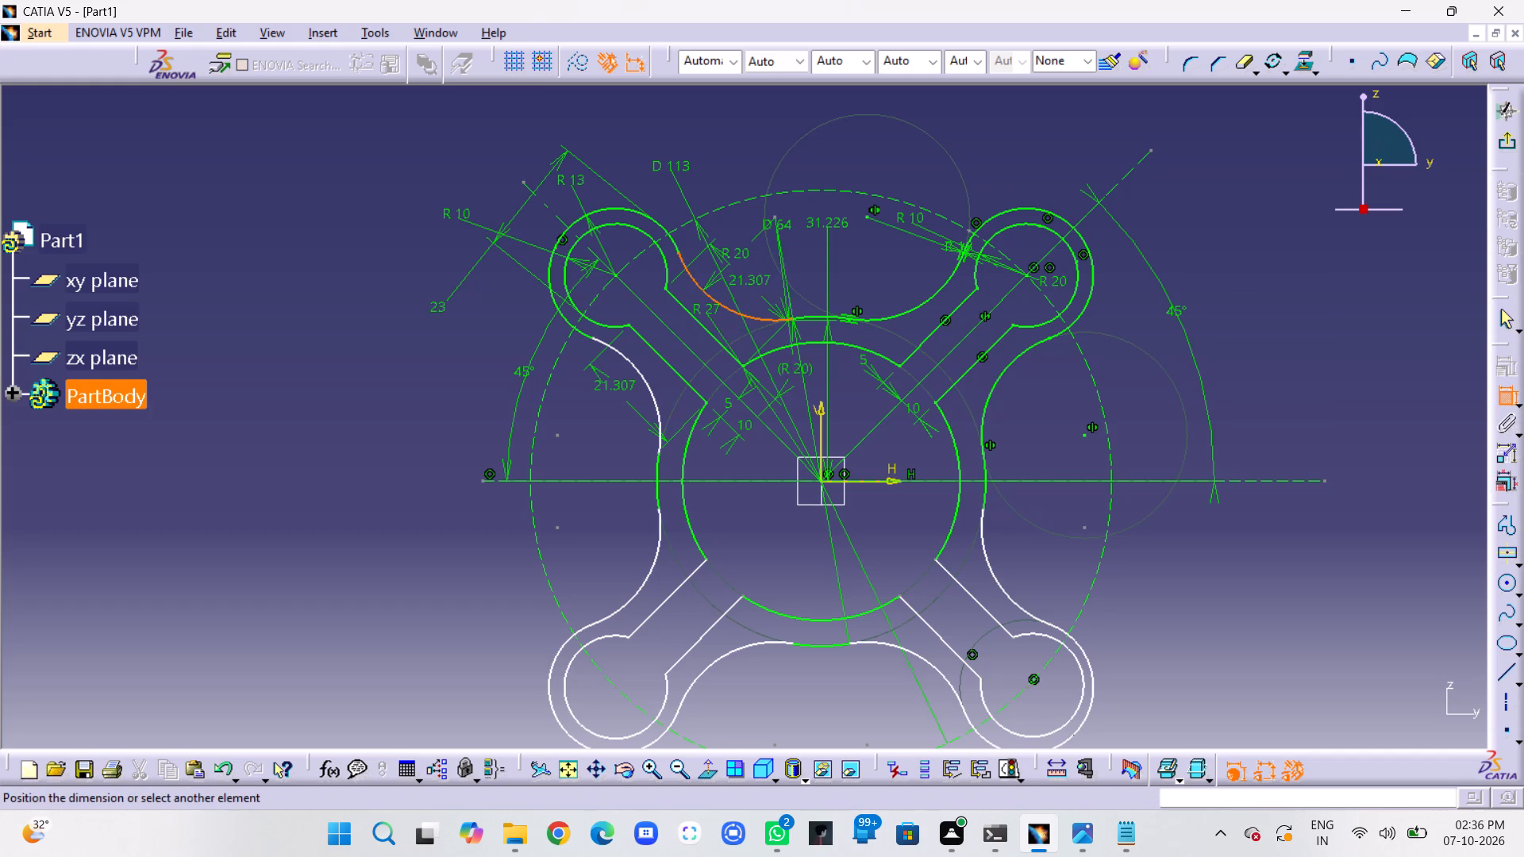
pyautogui.click(820, 428)
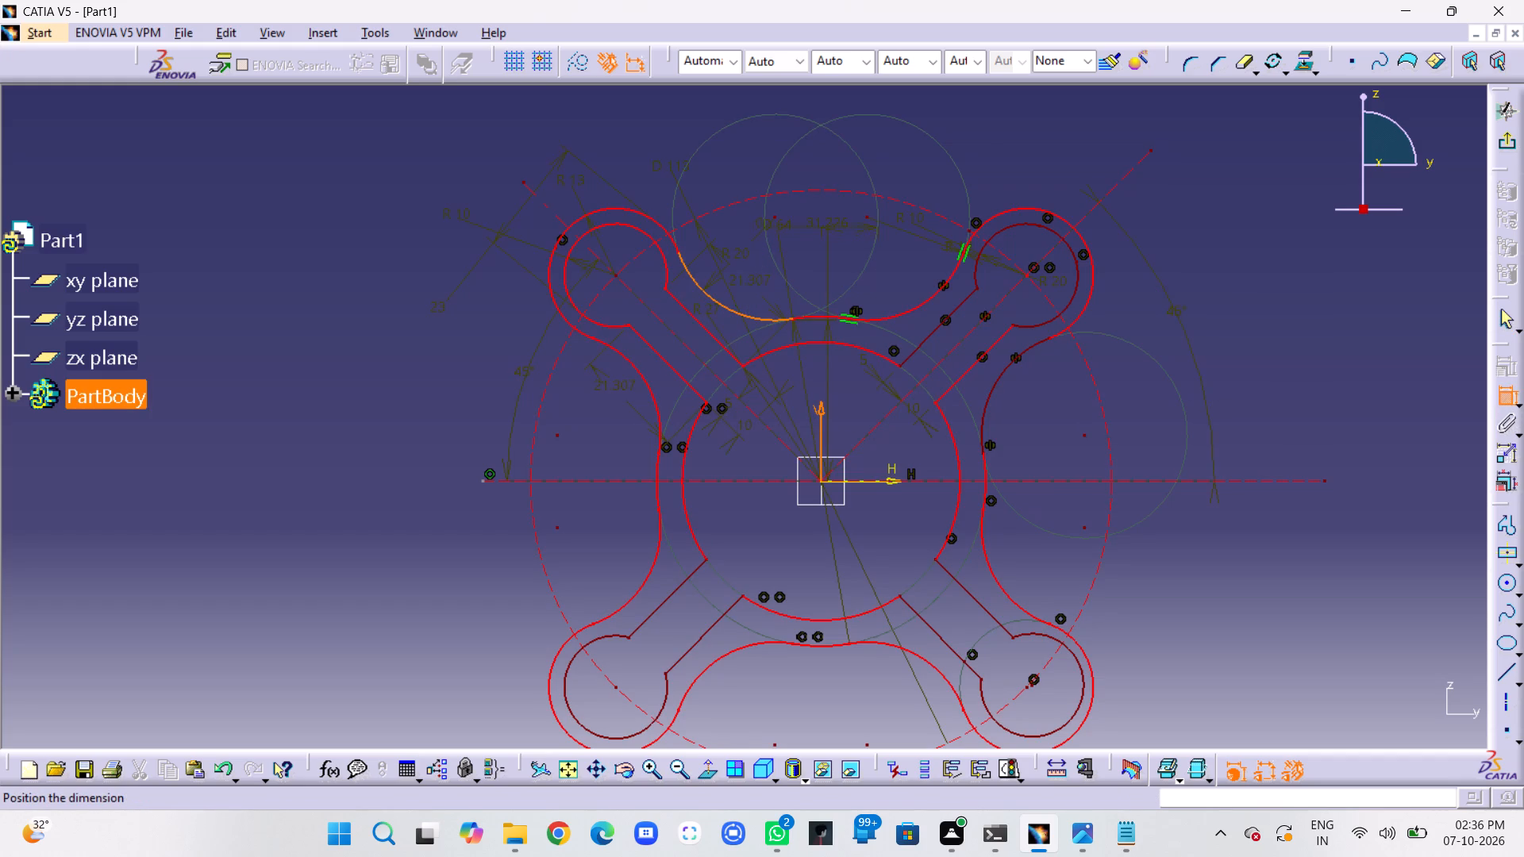
pyautogui.hotkey('ctrl', 'z')
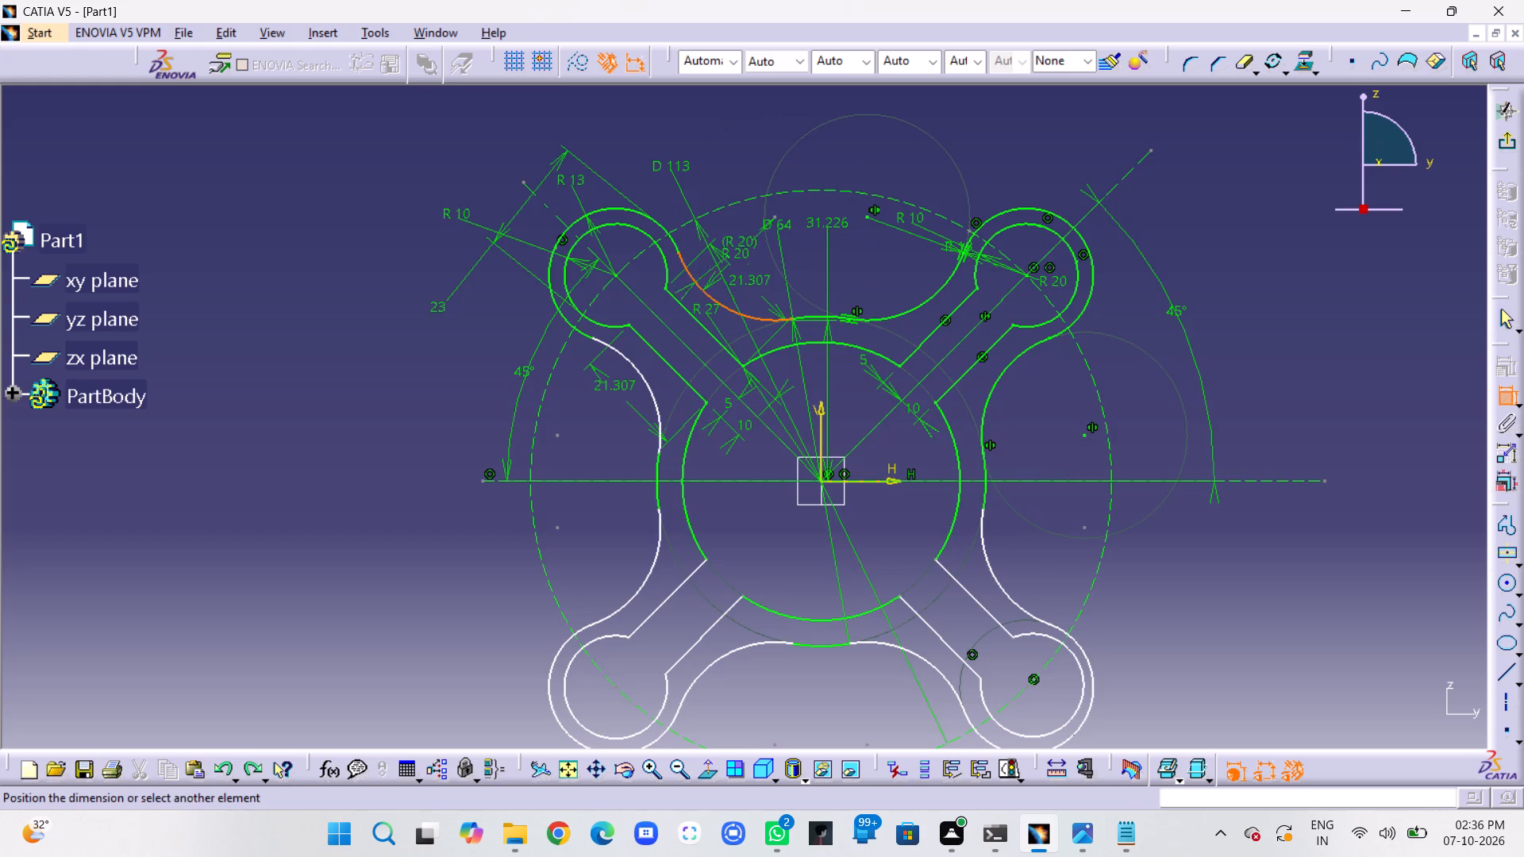
pyautogui.click(703, 328)
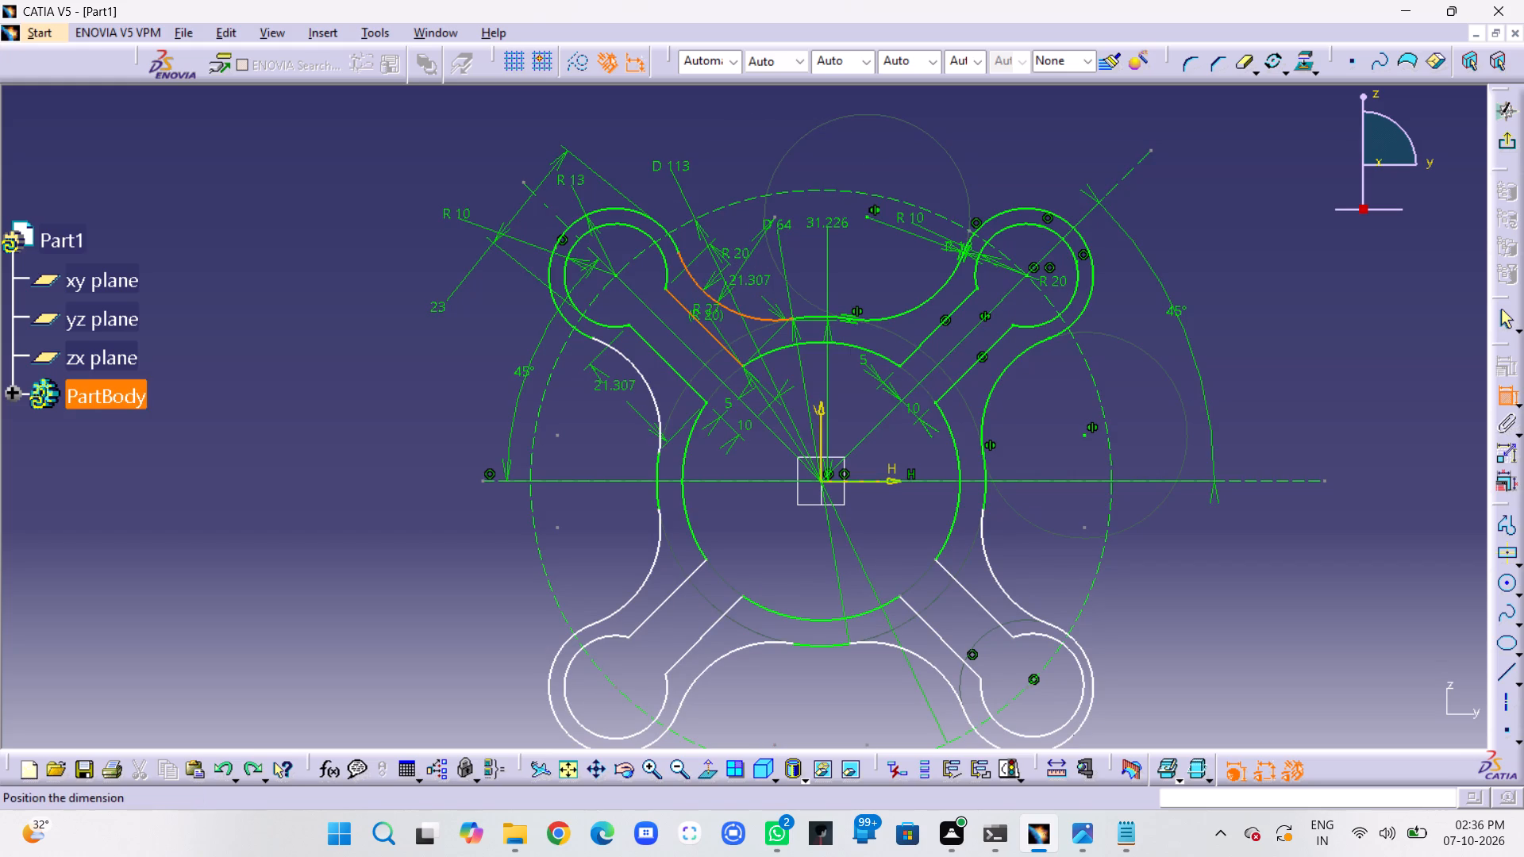
pyautogui.click(756, 244)
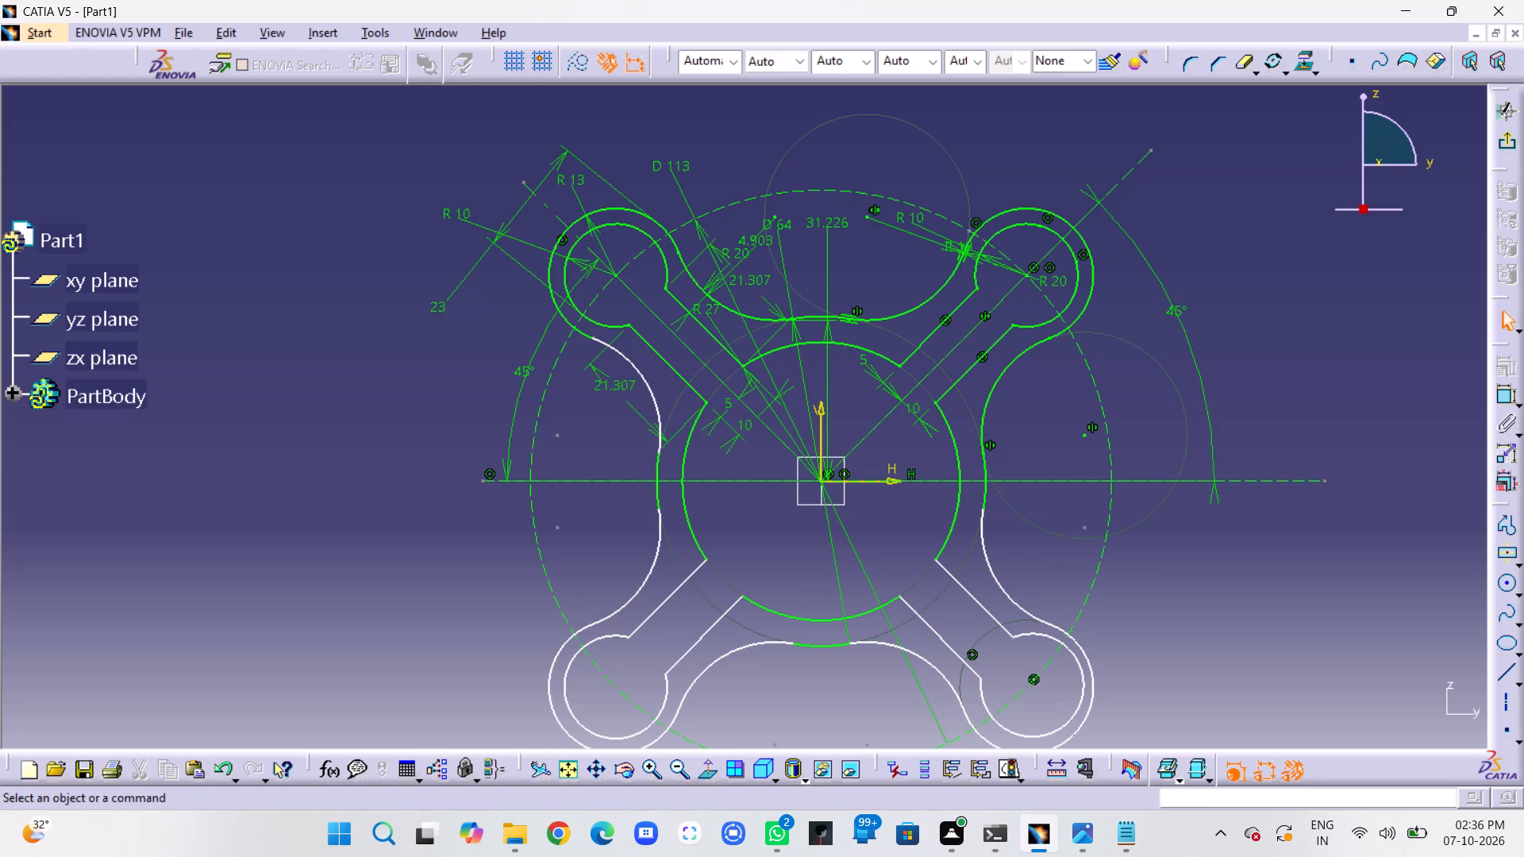
# Add a radius constraint to the upper-left arm's lower blend arc, placing the dimension near the arc's centre.
pyautogui.click(1507, 395)
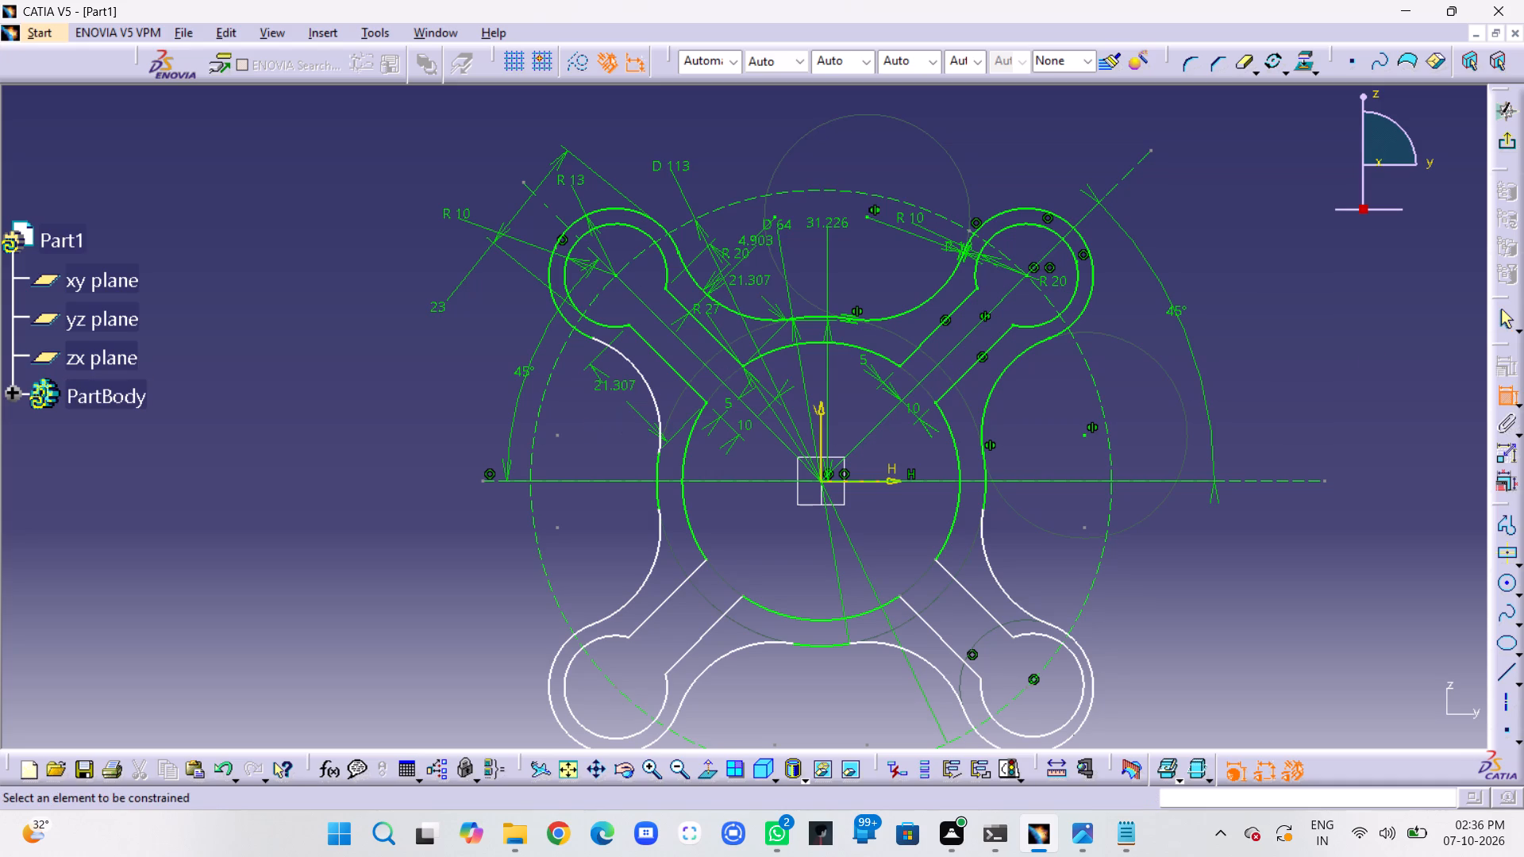
pyautogui.click(645, 380)
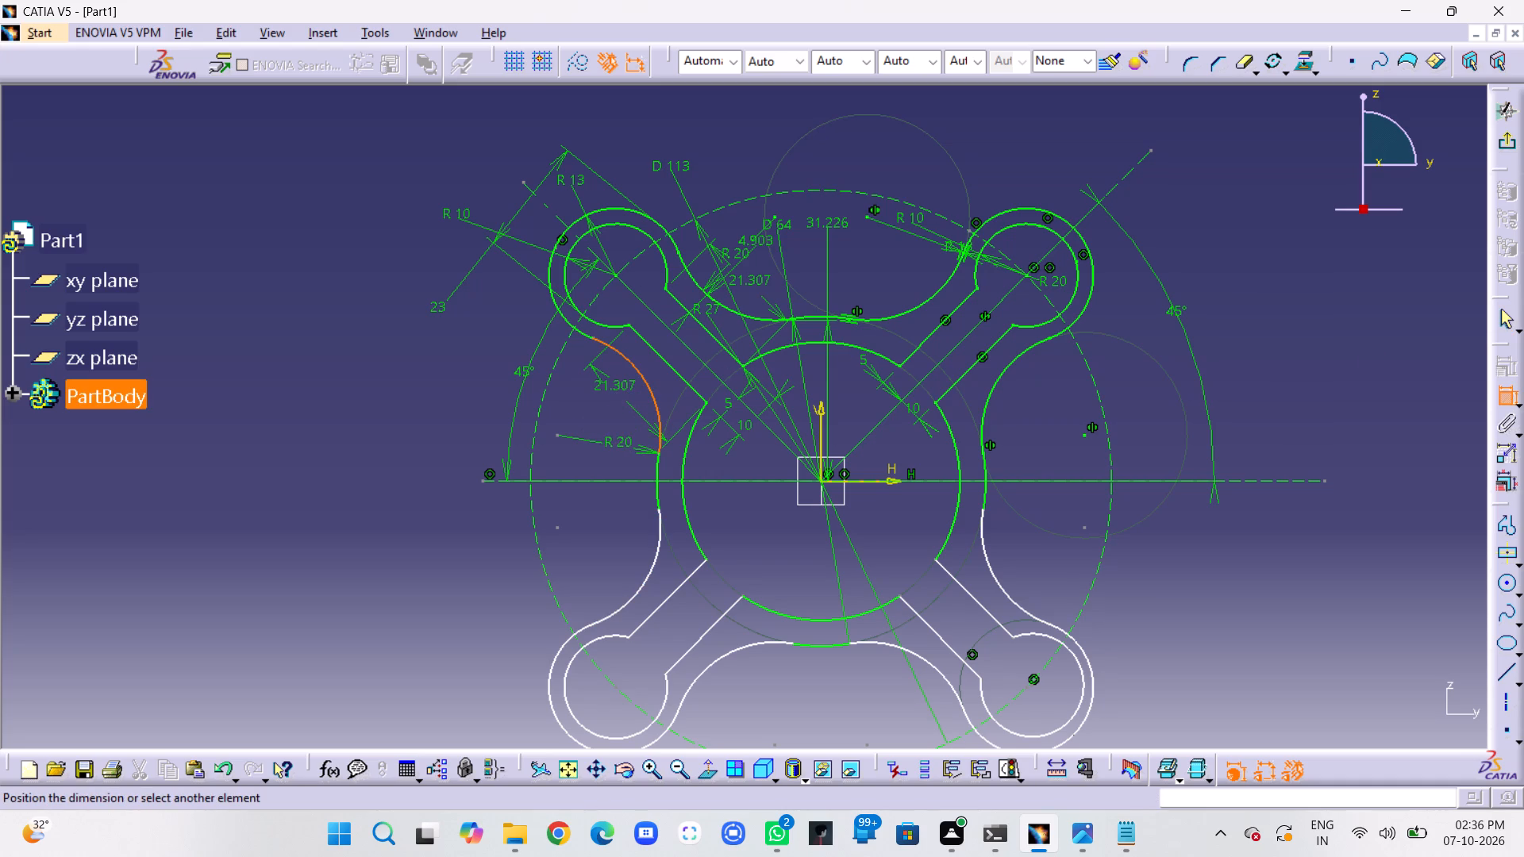
pyautogui.click(592, 428)
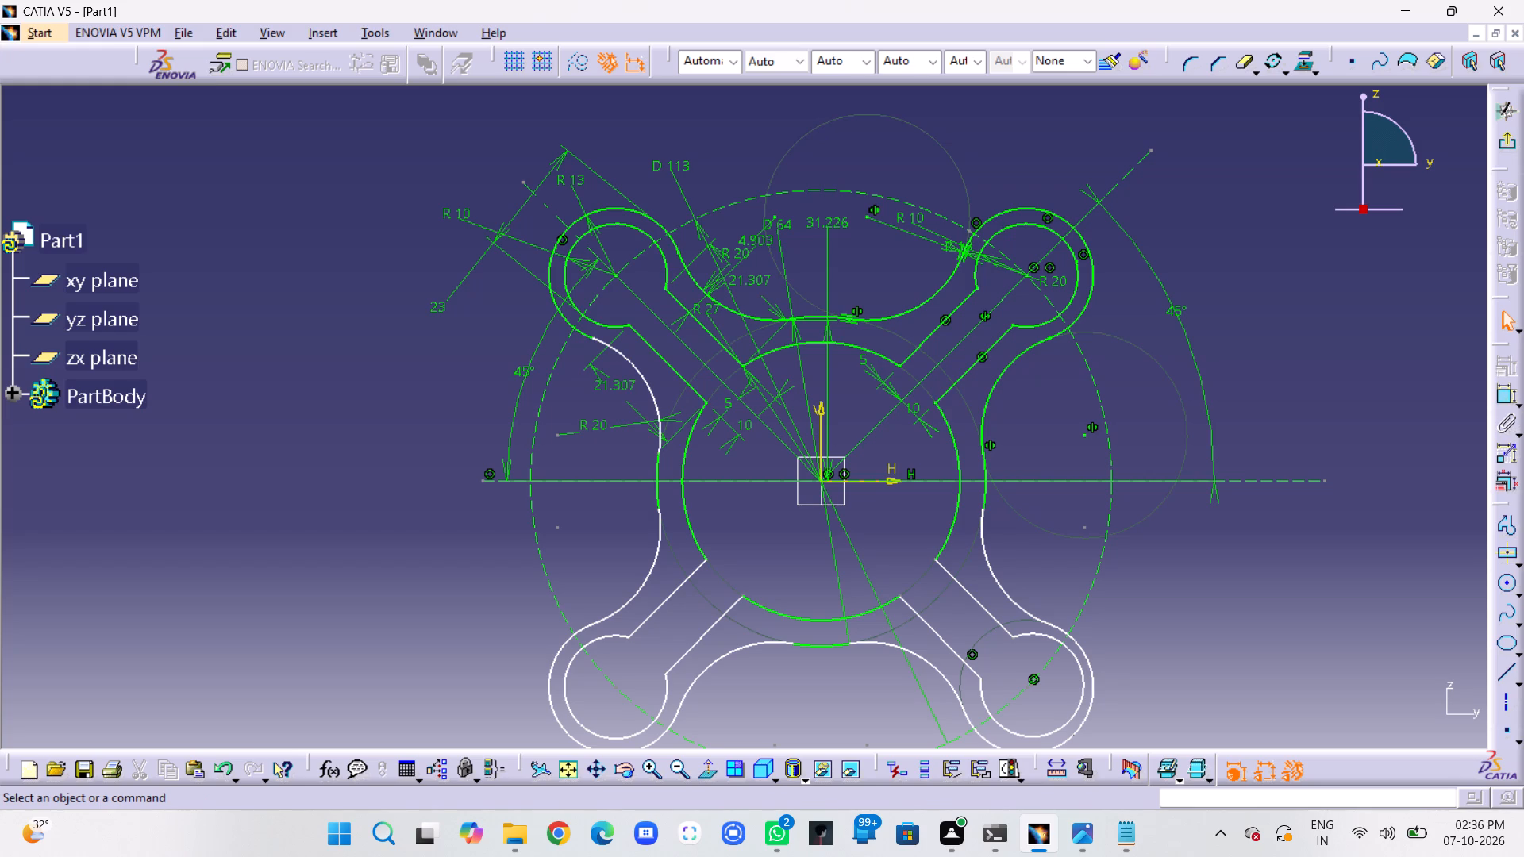
# Add a distance constraint between the upper-left arm's lower blend arc and the horizontal centre line.
pyautogui.click(1507, 400)
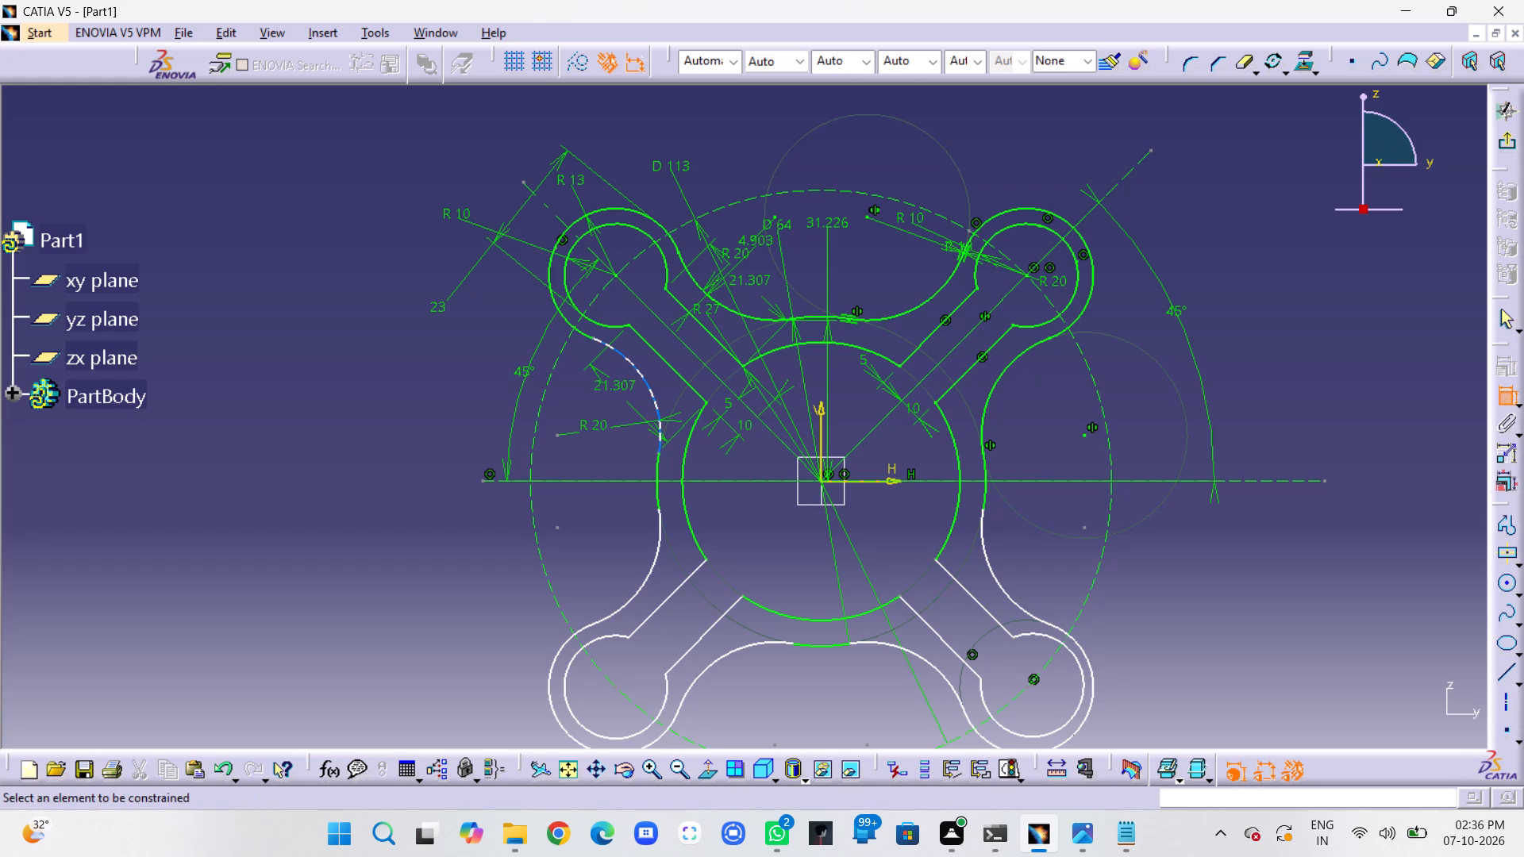
pyautogui.click(637, 371)
pyautogui.click(595, 479)
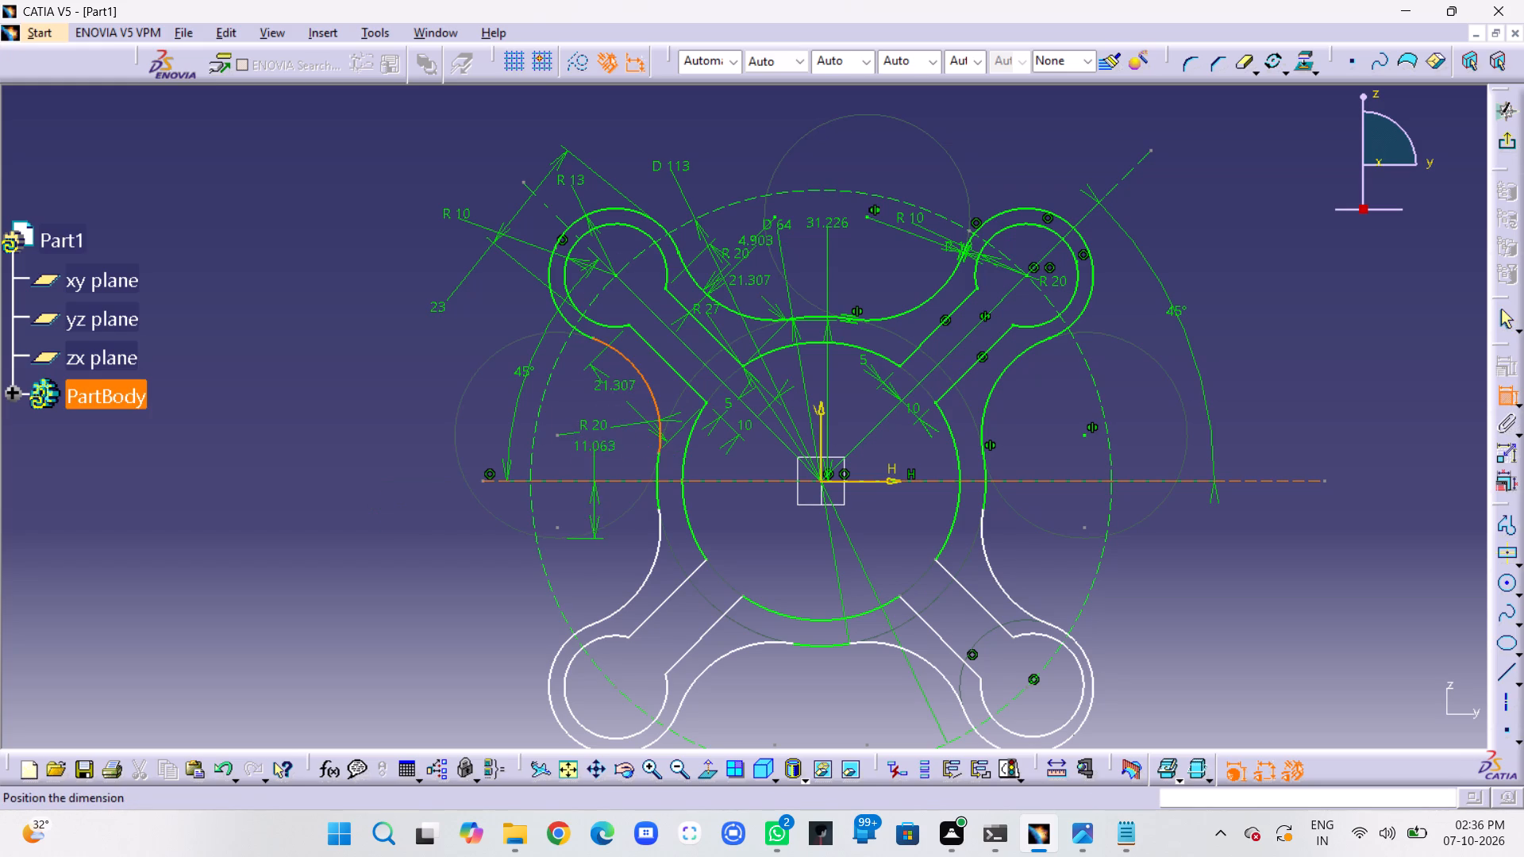
pyautogui.click(583, 455)
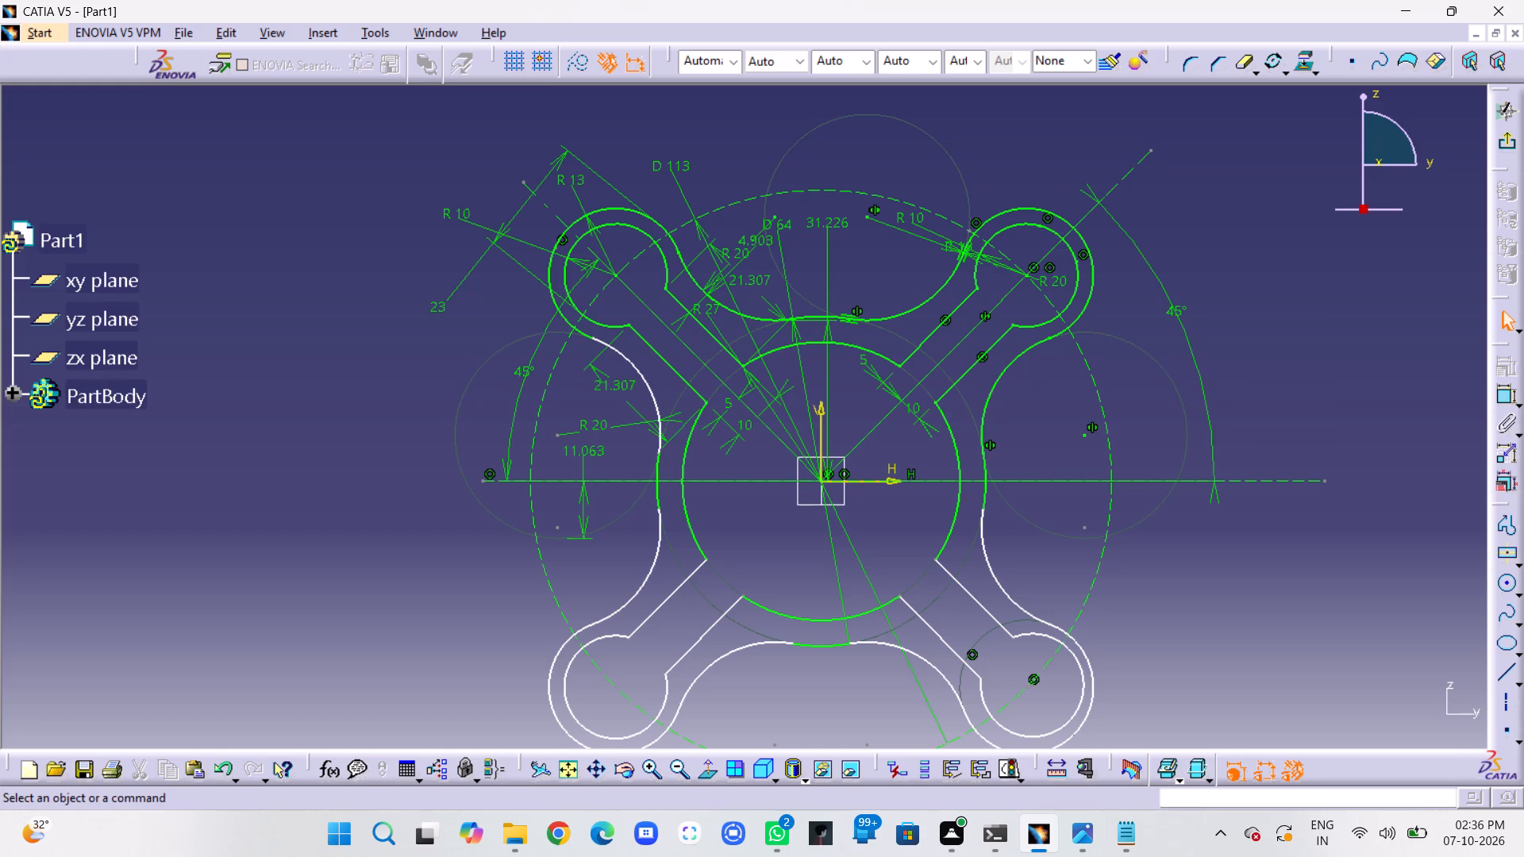
# Add a distance constraint between the upper-left arm's lower blend arc and the vertical axis, placing its dimension inside the central ring.
pyautogui.click(1506, 396)
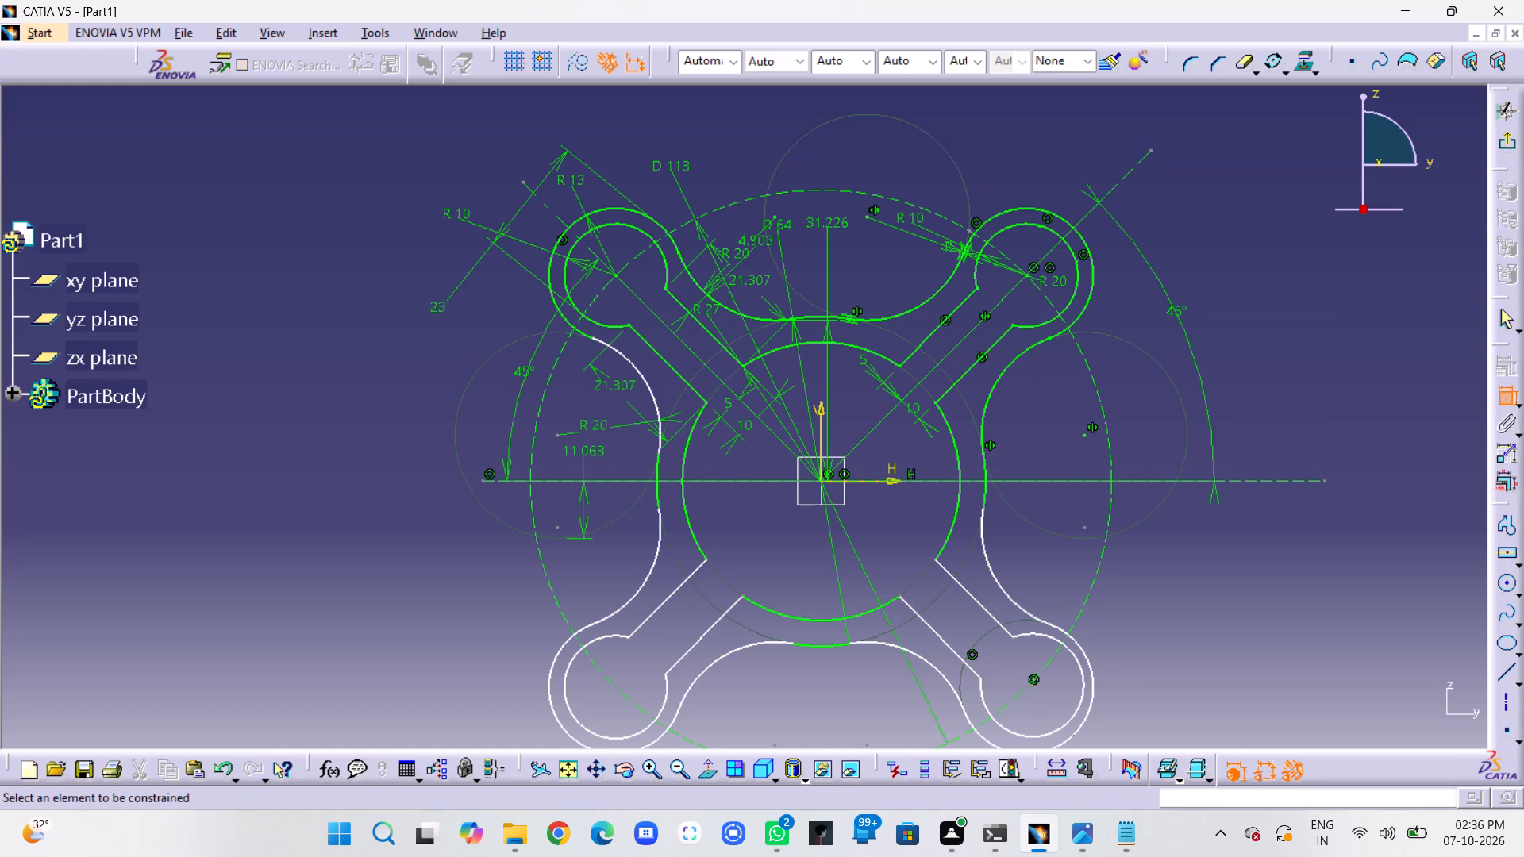
pyautogui.click(638, 378)
pyautogui.click(820, 434)
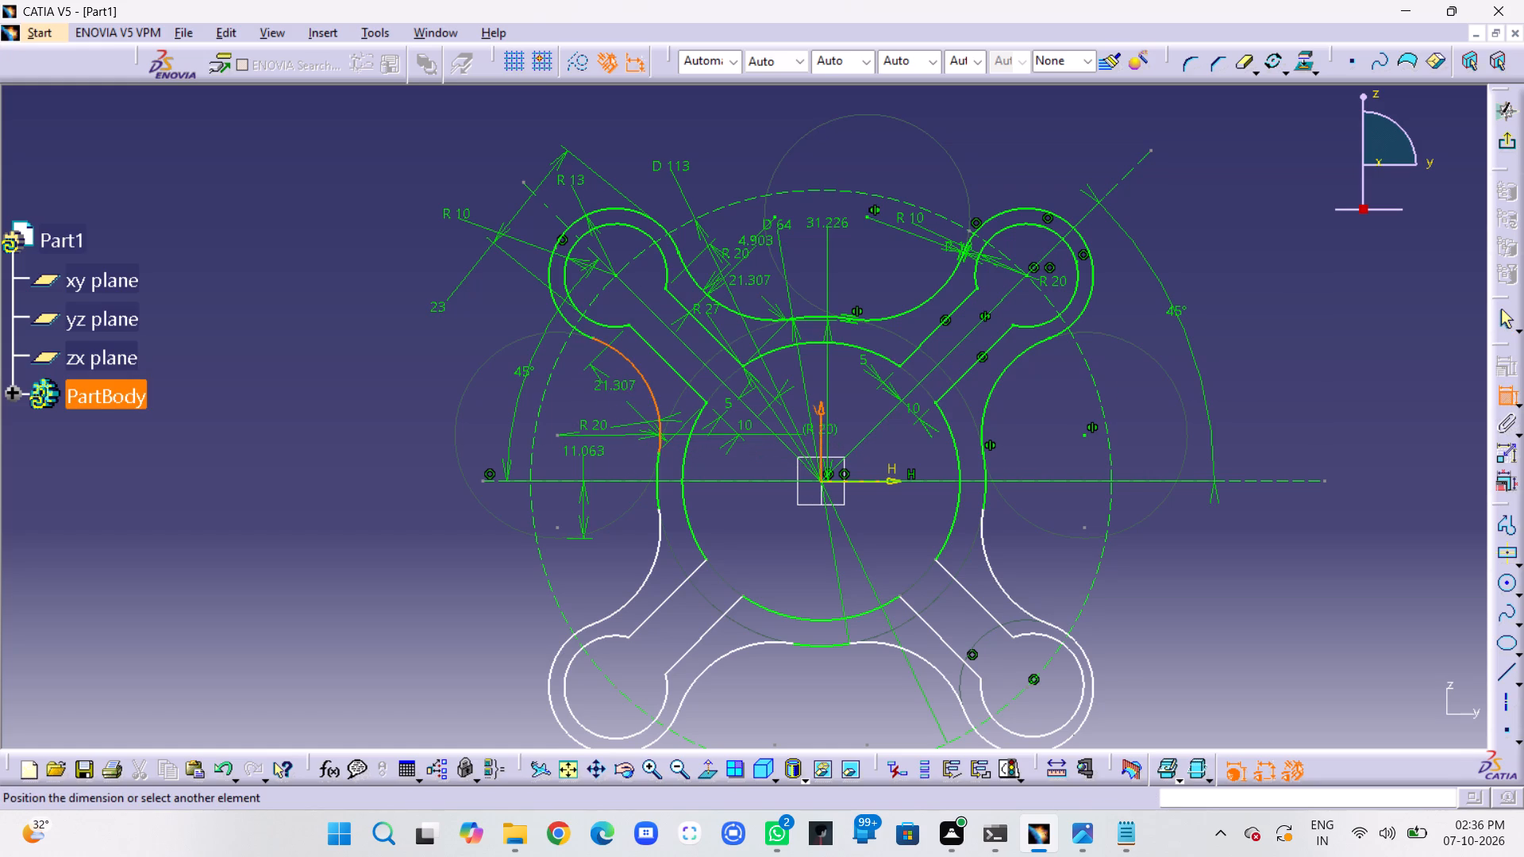
pyautogui.click(739, 459)
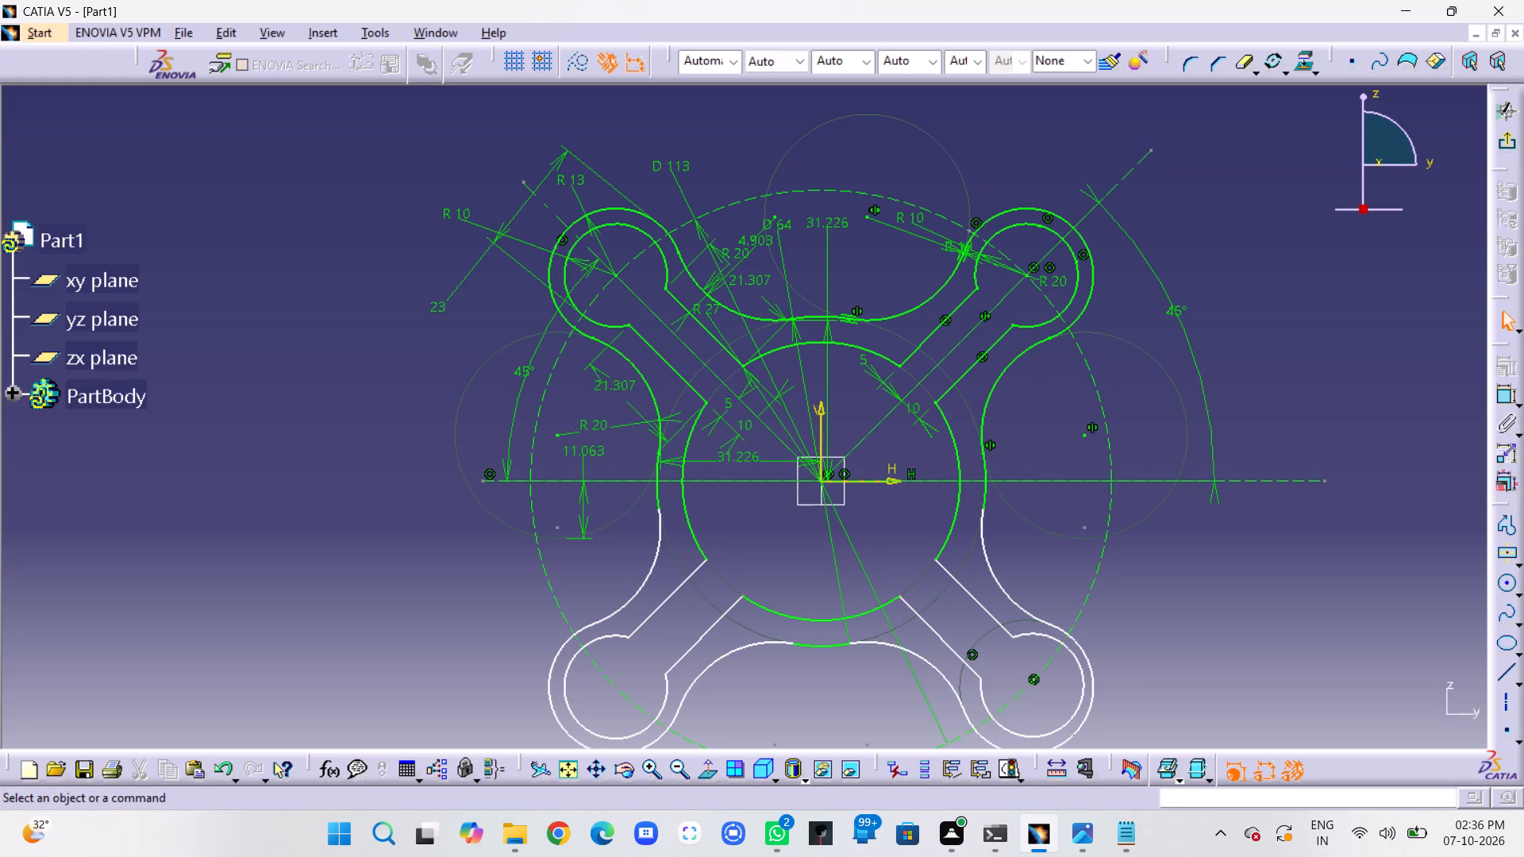
# Add an angle constraint between the lower-right arm's two straight edges, placing its dimension inside the central ring.
pyautogui.moveTo(1067, 413); pyautogui.dragTo(1042, 309, button='middle')
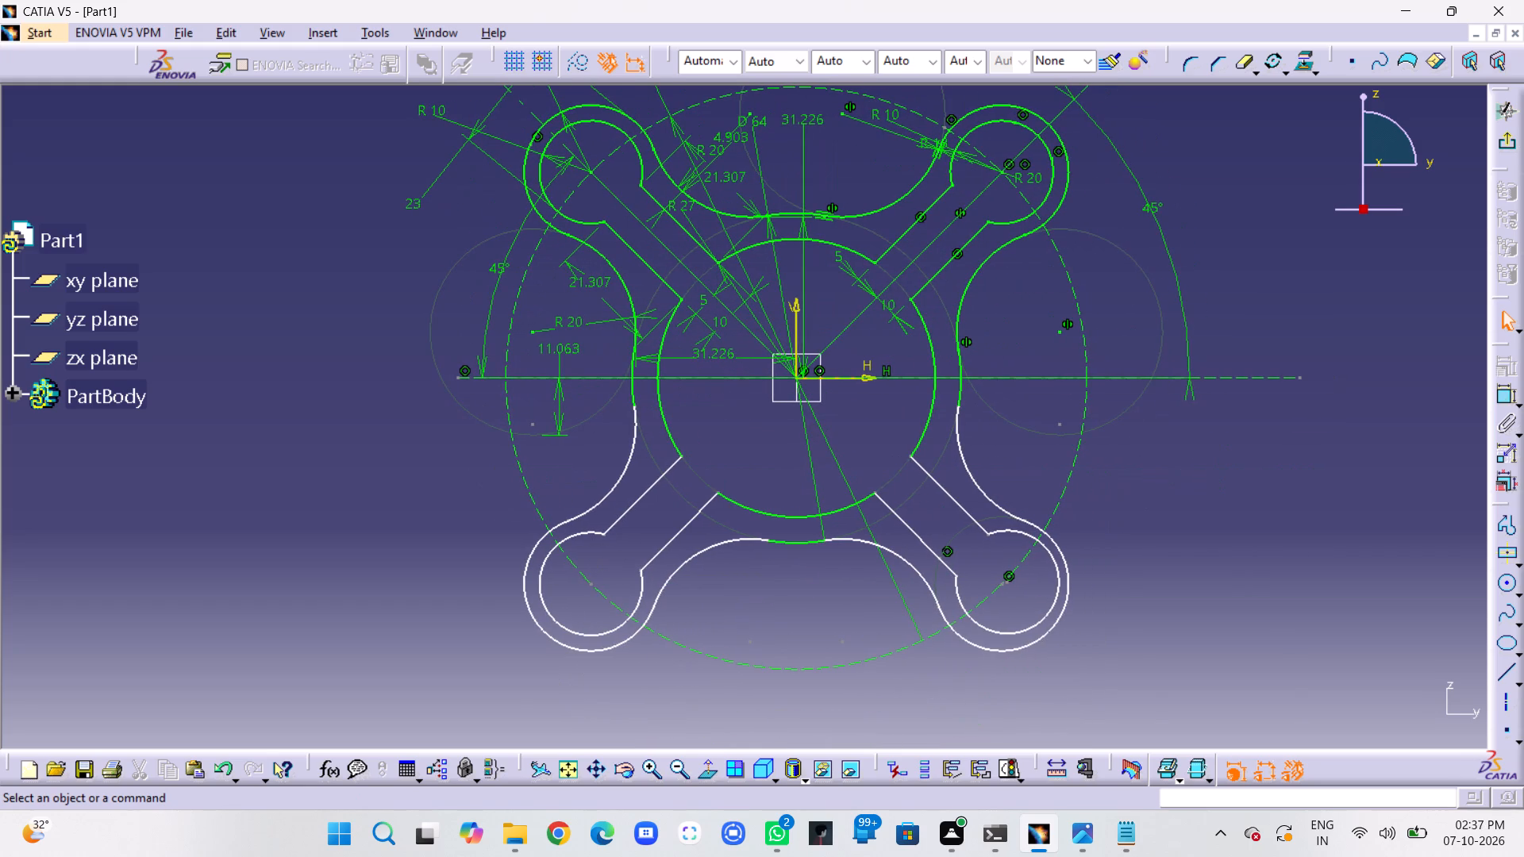
pyautogui.moveTo(1042, 309); pyautogui.dragTo(1048, 320, button='middle')
pyautogui.rightClick(1042, 309)
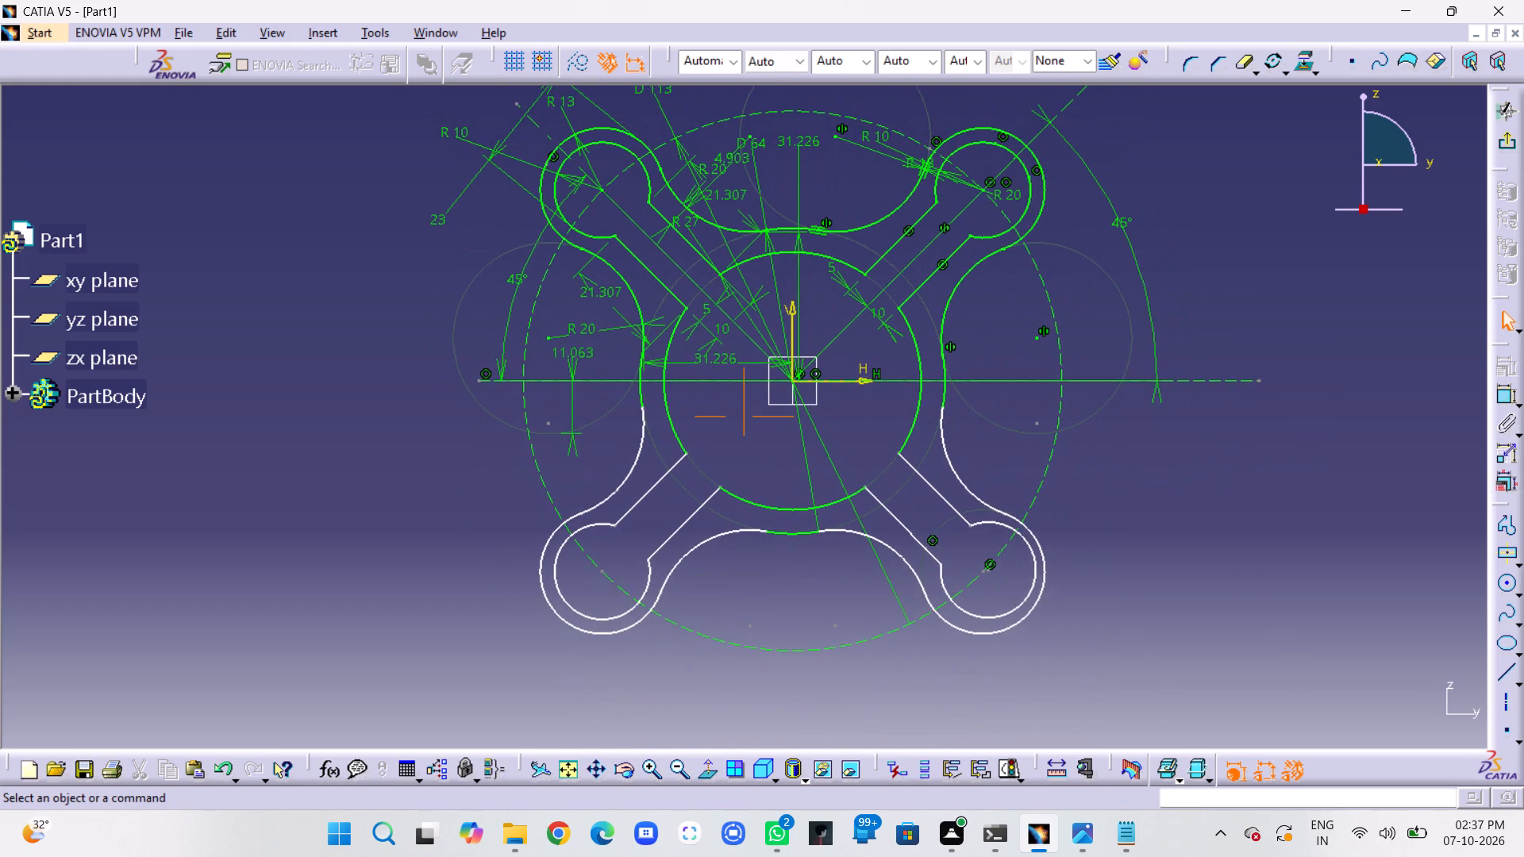
pyautogui.moveTo(1048, 320); pyautogui.dragTo(1048, 317, button='middle')
pyautogui.moveTo(1048, 311); pyautogui.dragTo(1024, 329, button='middle')
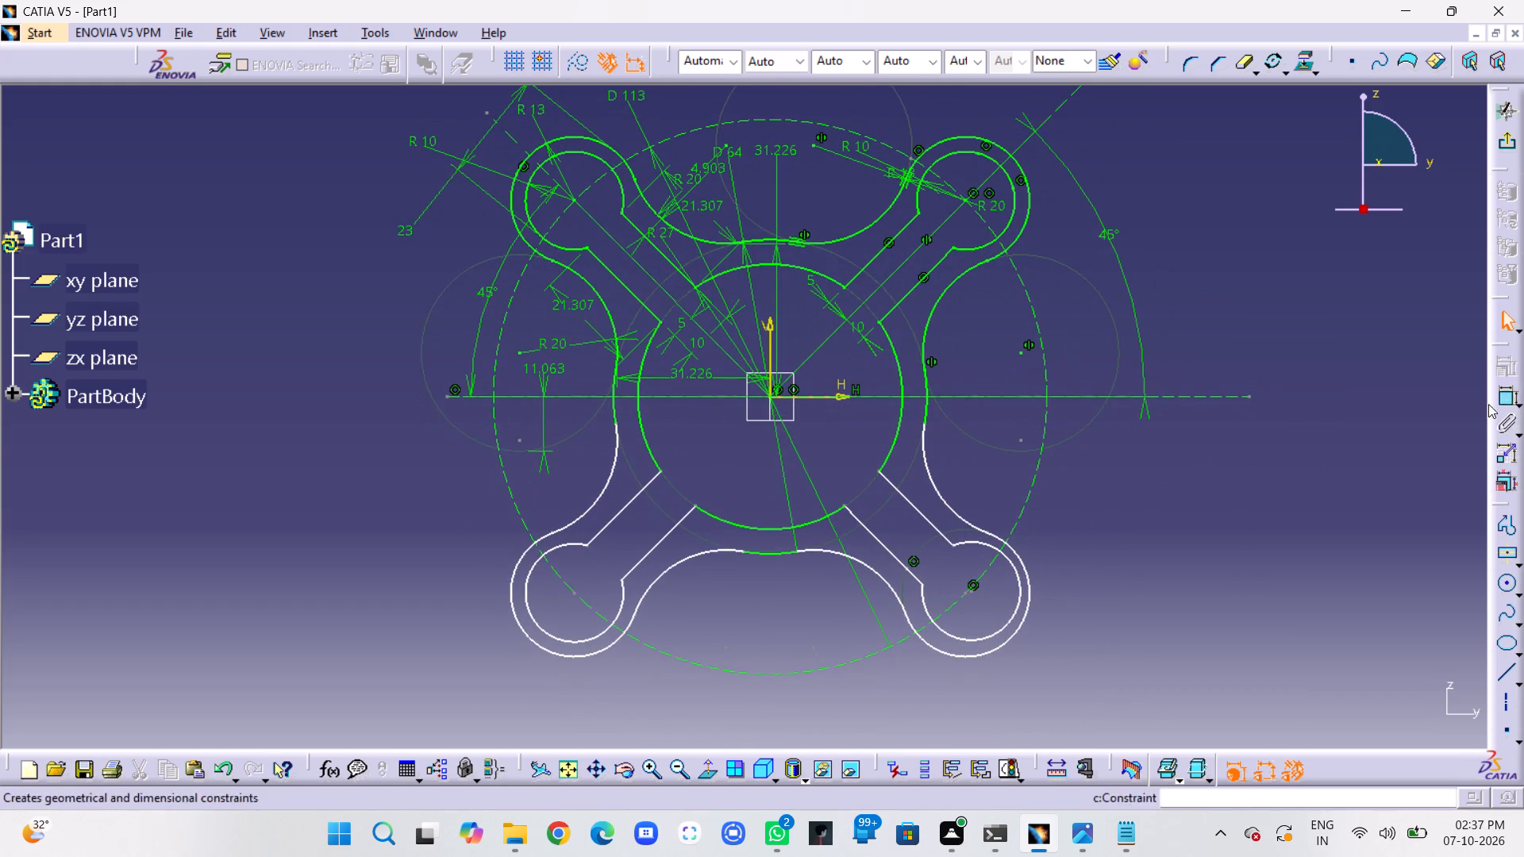
pyautogui.click(1501, 398)
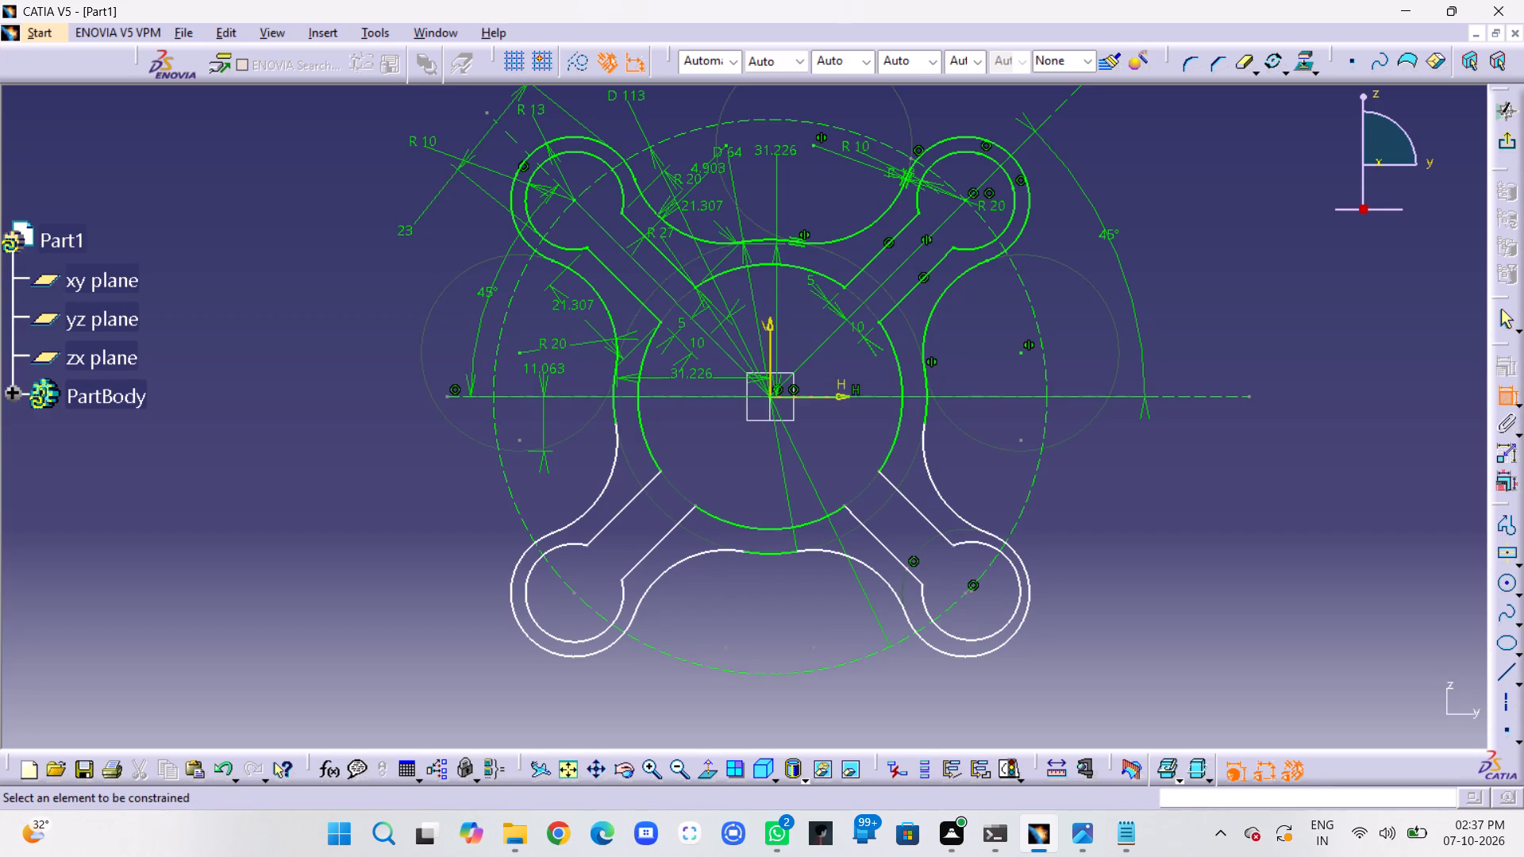
pyautogui.click(887, 554)
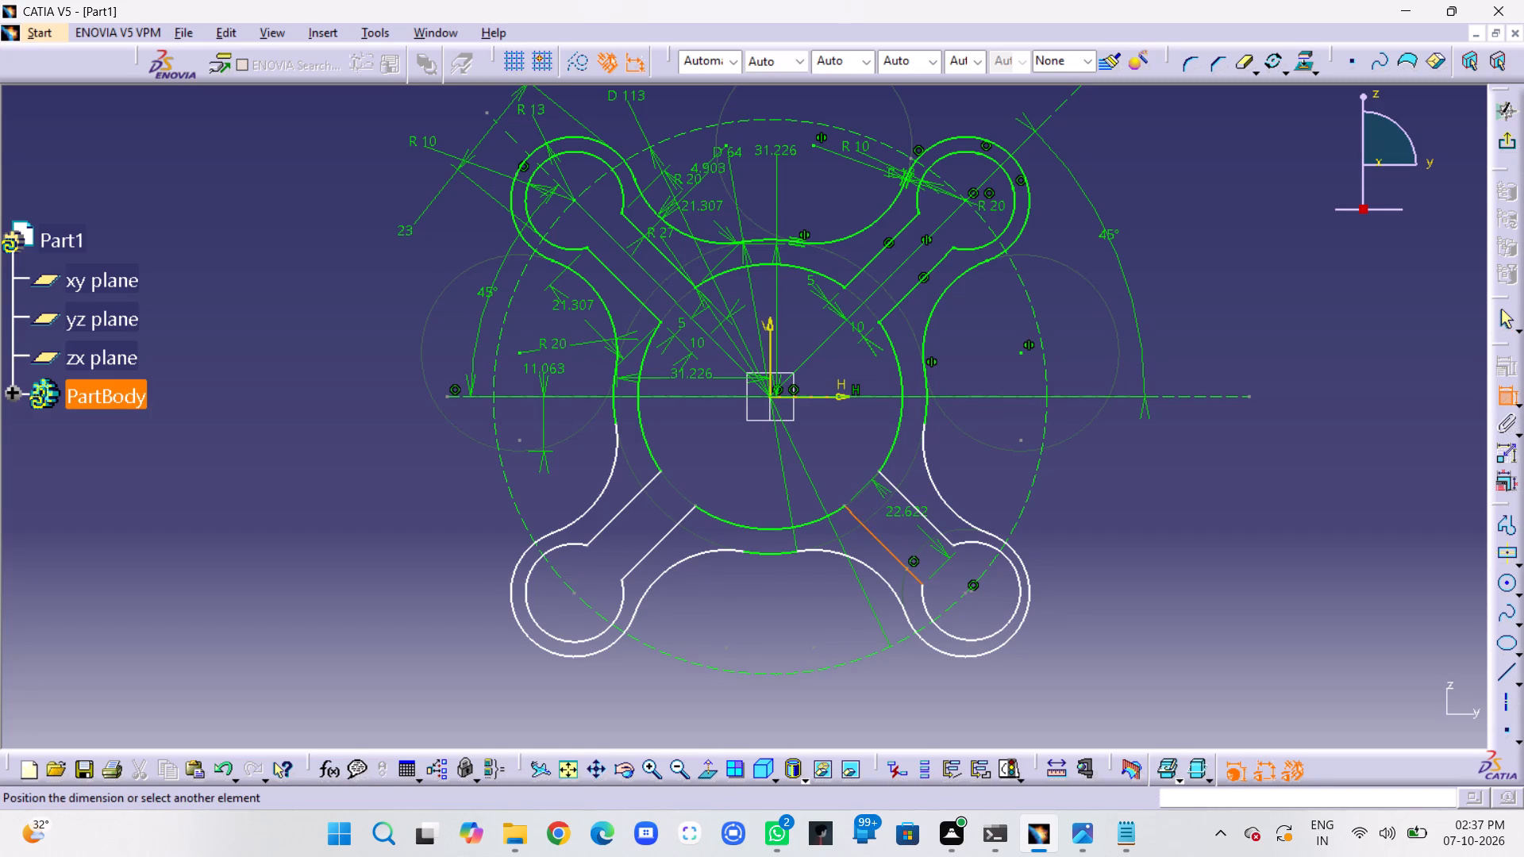
pyautogui.click(915, 506)
pyautogui.click(845, 471)
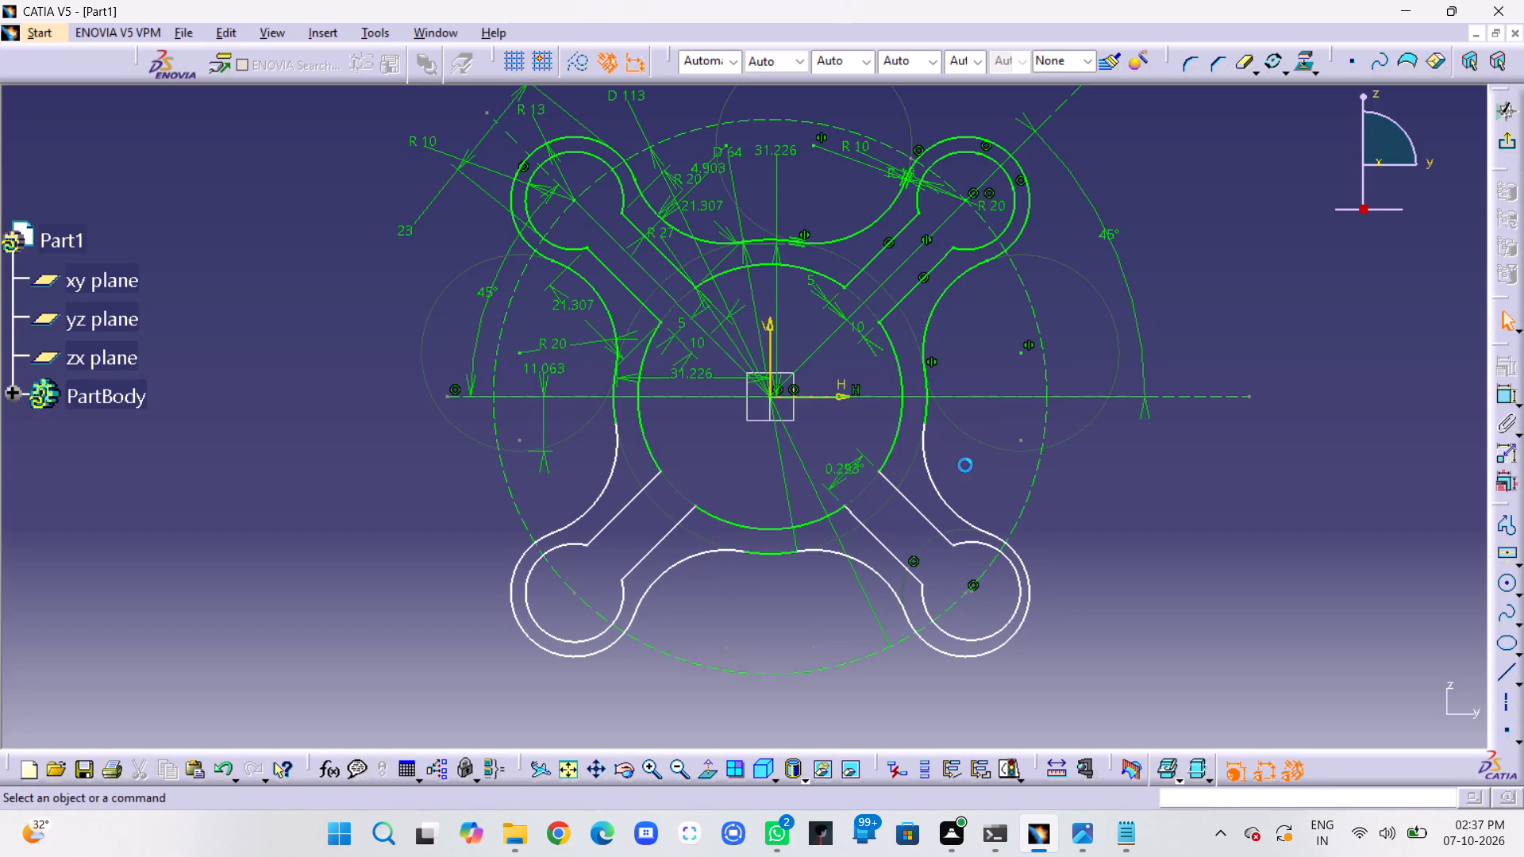
# Add an angle constraint between the lower-right arm's upper straight edge and the horizontal centre line.
pyautogui.click(1508, 403)
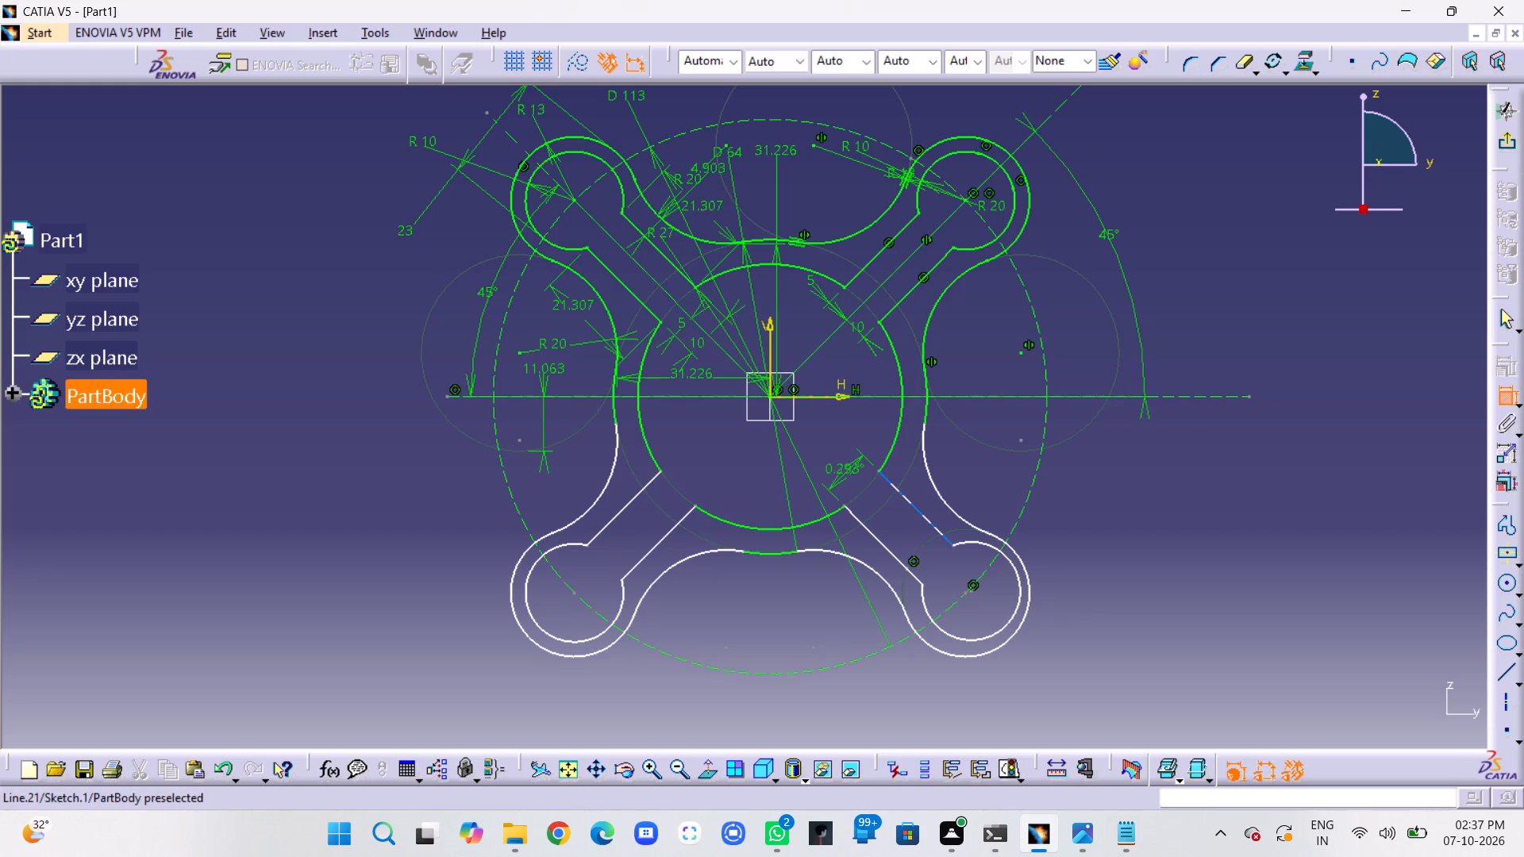
pyautogui.click(918, 513)
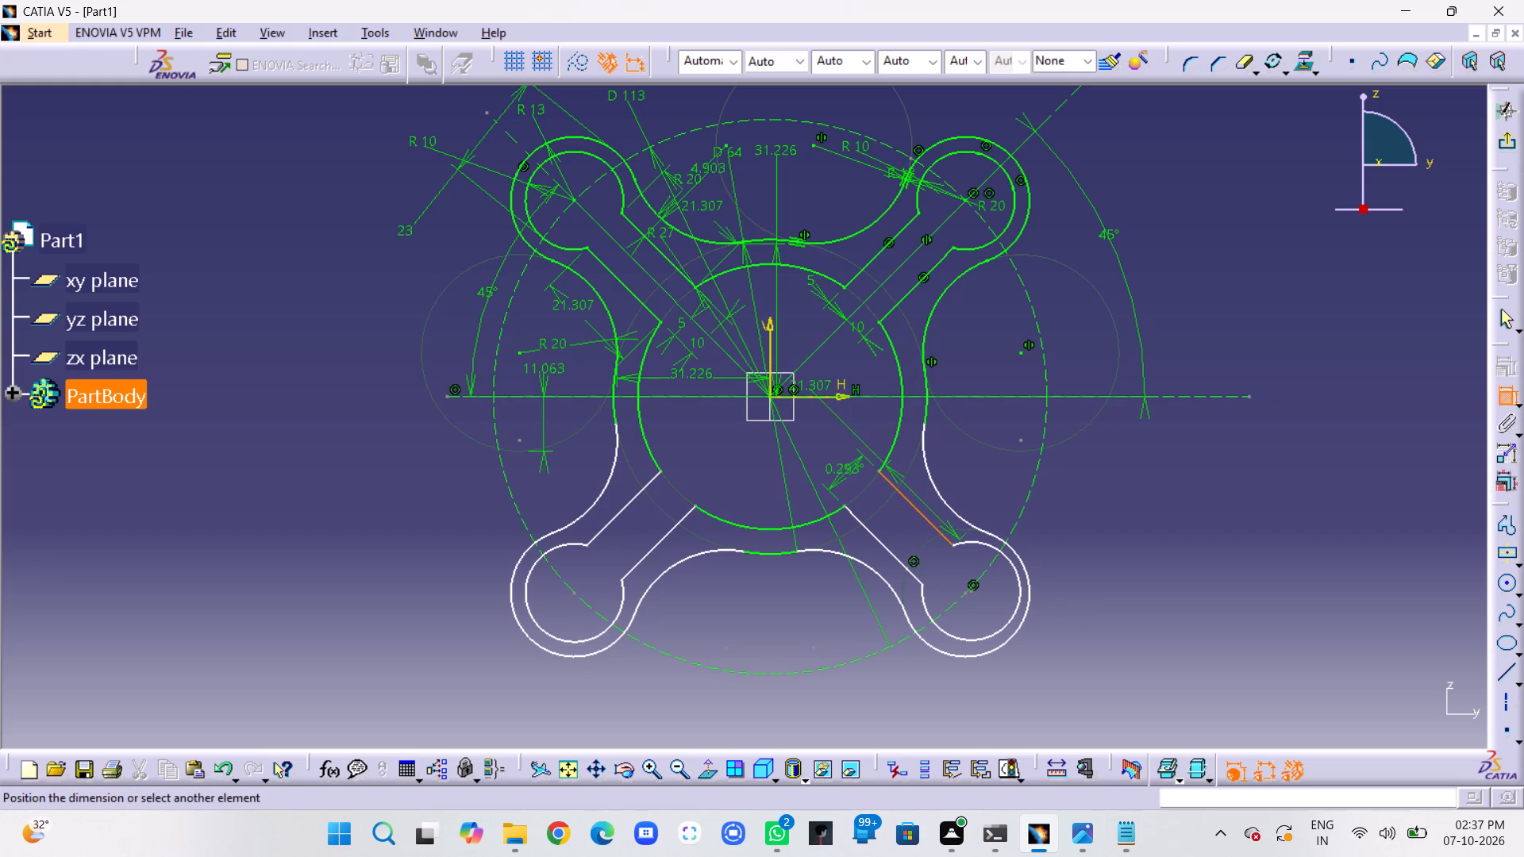
pyautogui.click(822, 398)
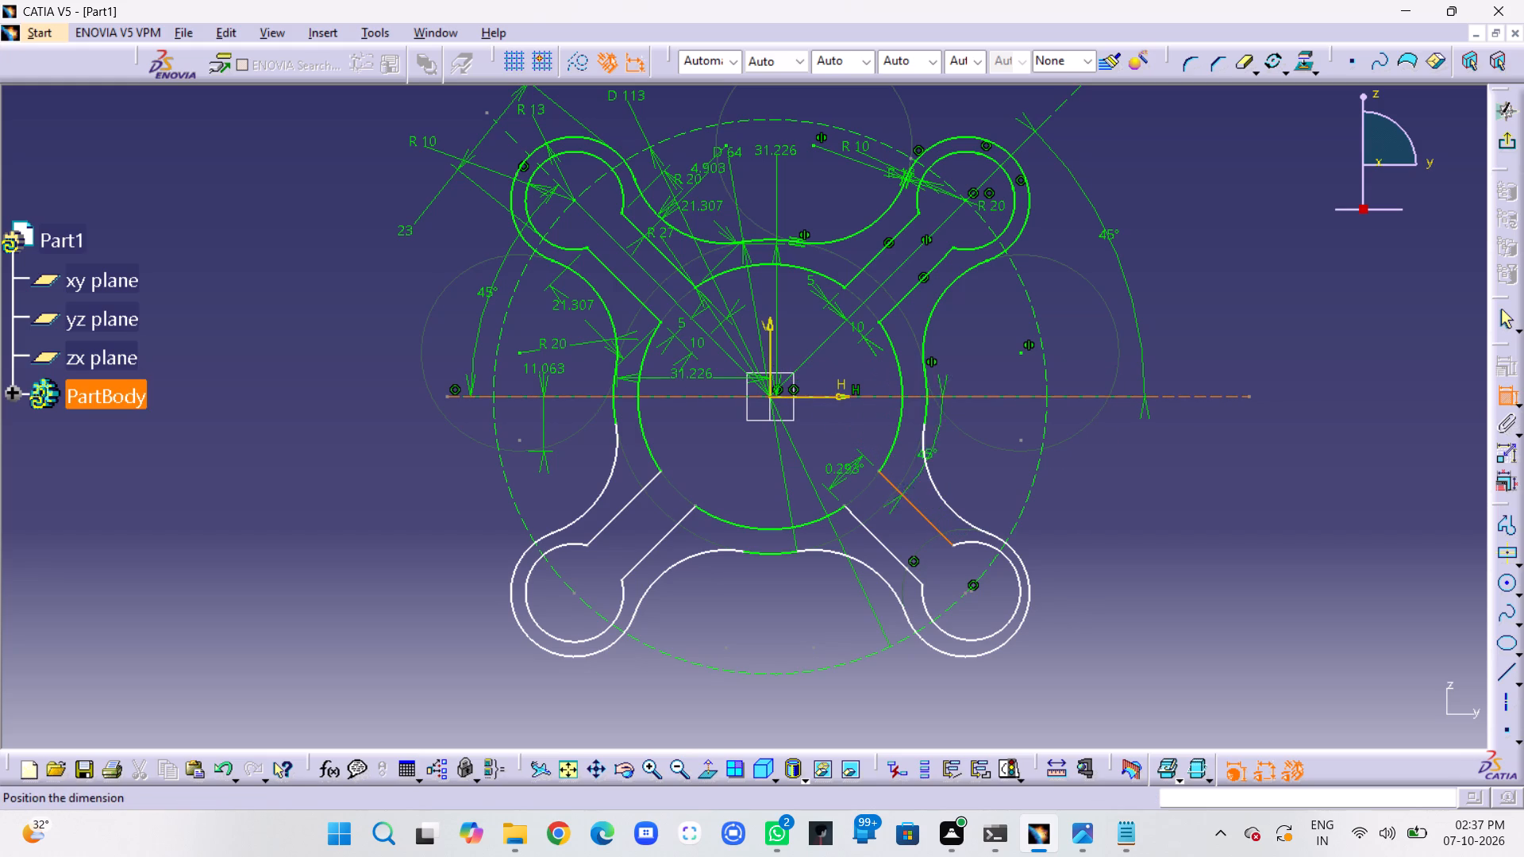
pyautogui.click(968, 476)
pyautogui.click(1261, 517)
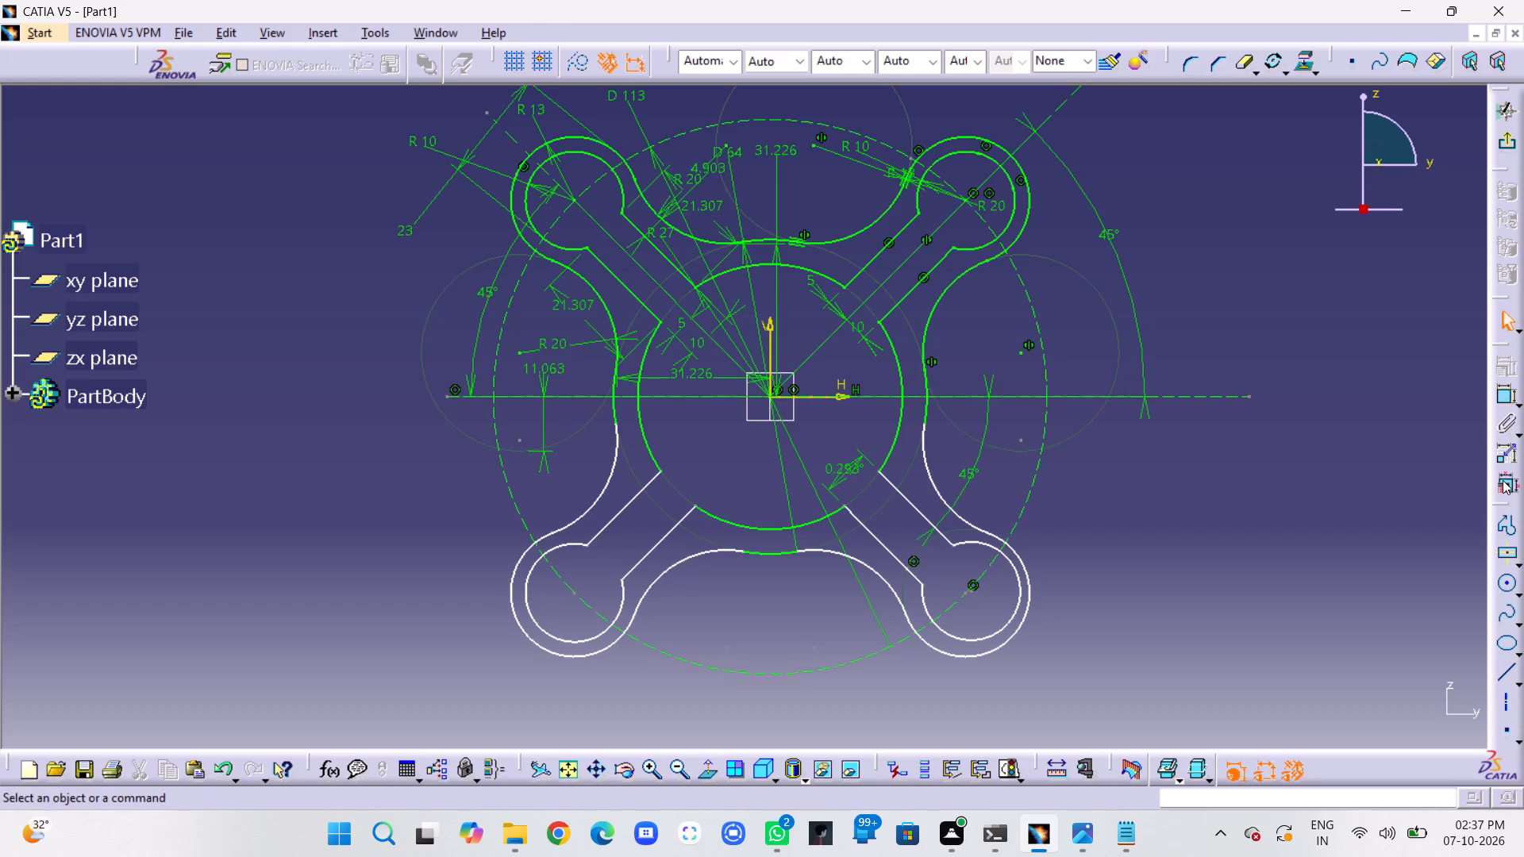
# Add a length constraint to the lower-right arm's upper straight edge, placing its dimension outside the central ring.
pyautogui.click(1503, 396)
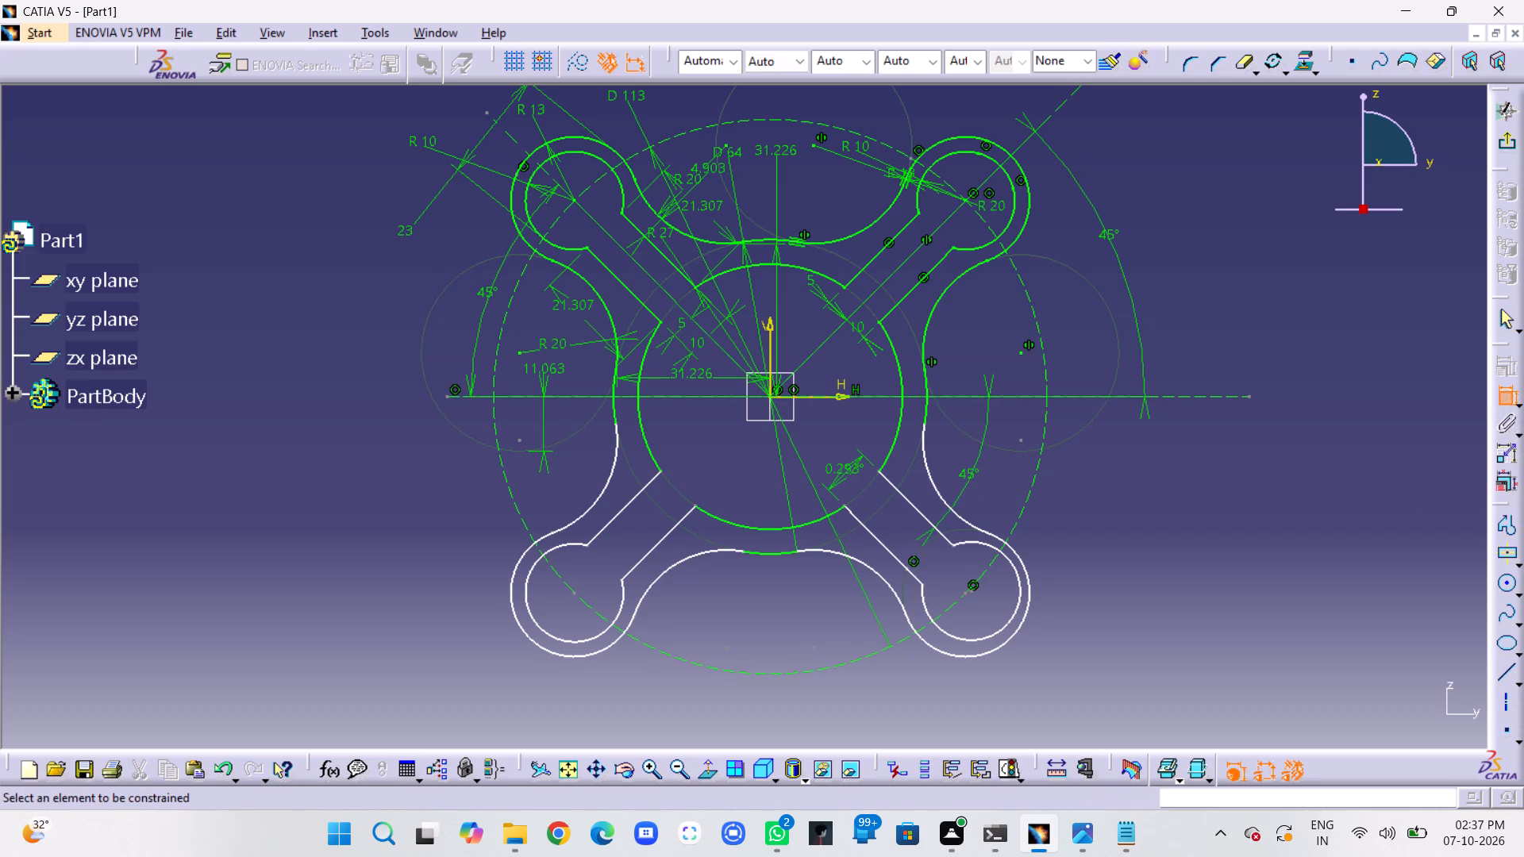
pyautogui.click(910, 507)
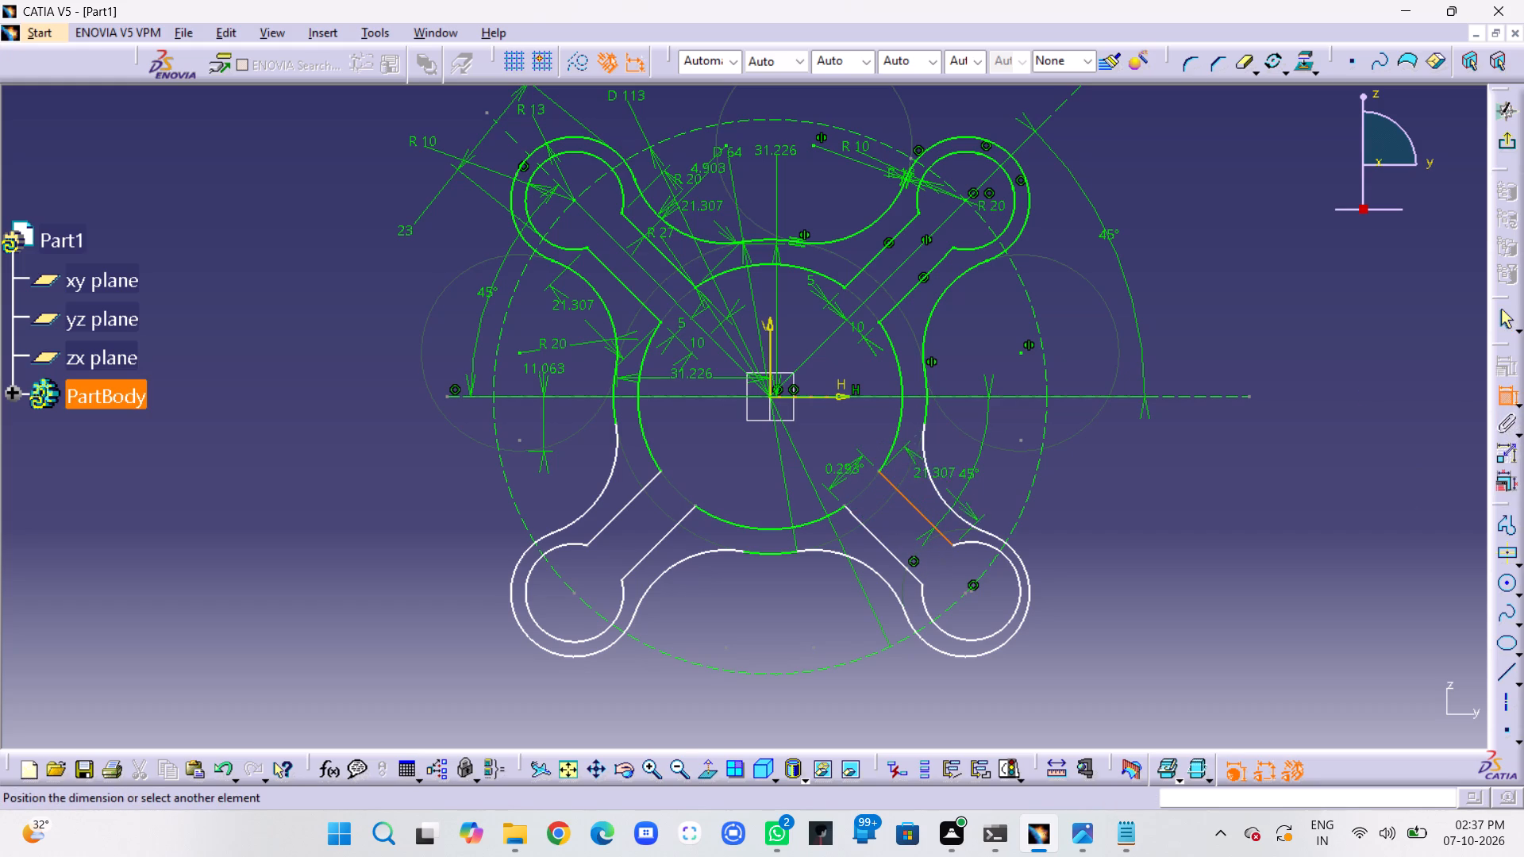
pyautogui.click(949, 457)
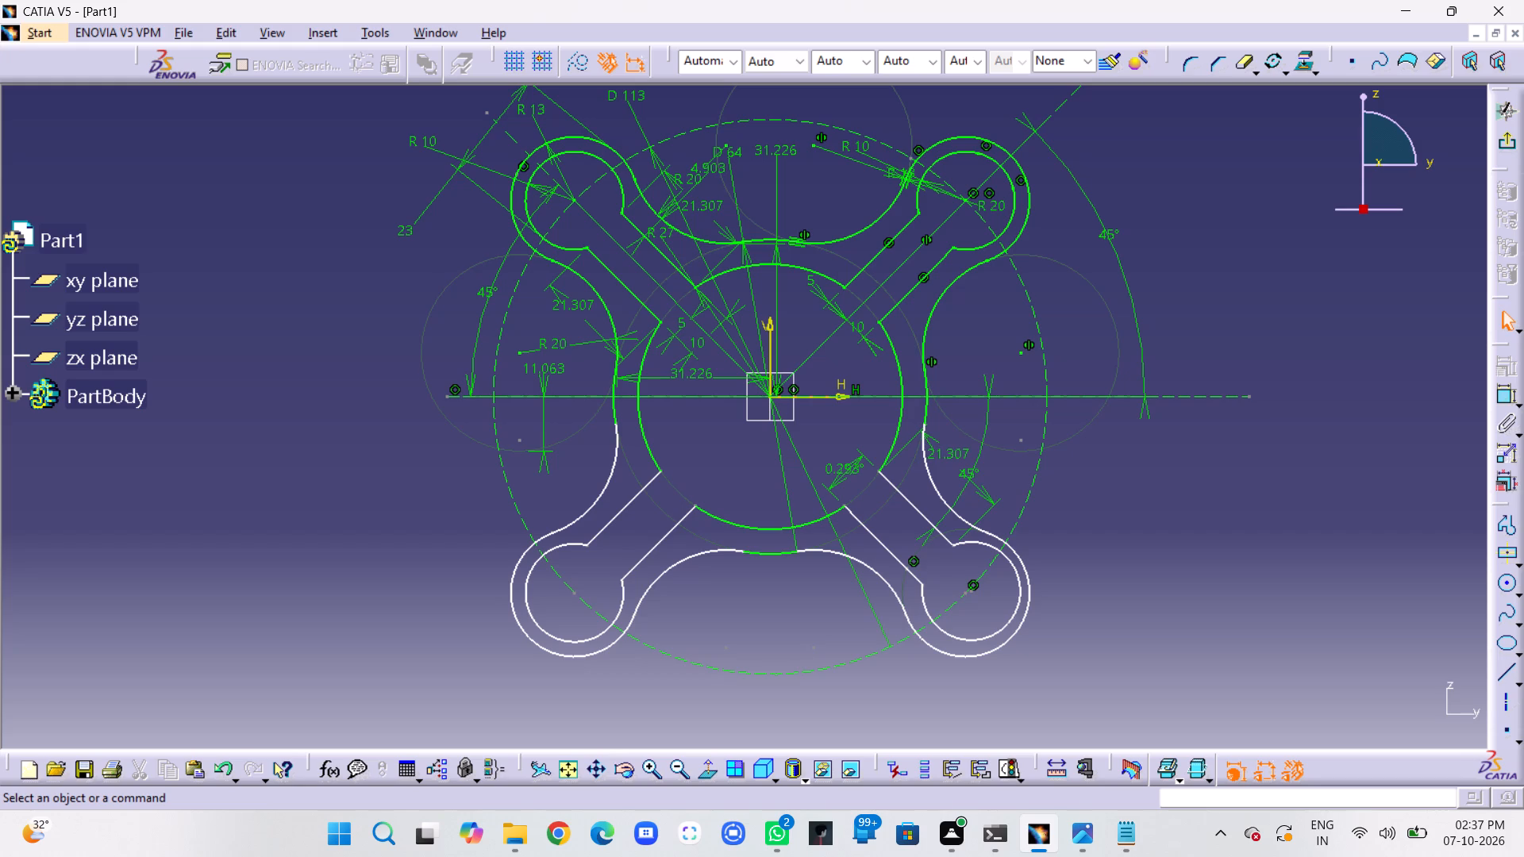
# Undo the length constraint and the horizontal-line angle constraint on the lower-right arm's upper straight edge.
pyautogui.hotkey('ctrl', 'z')
pyautogui.hotkey('ctrl', 'z')
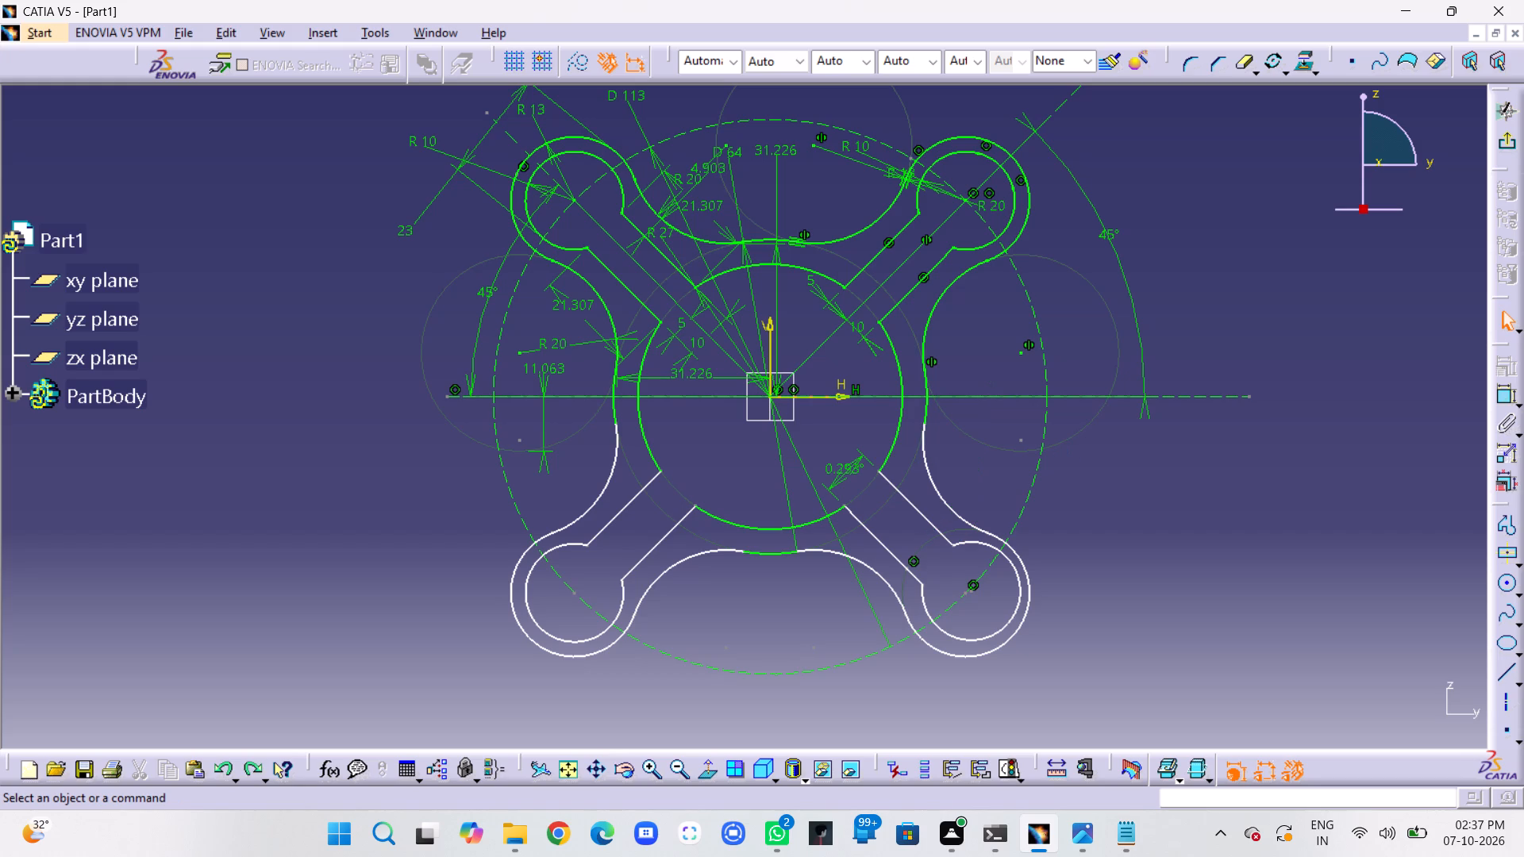
pyautogui.hotkey('ctrl', 'z')
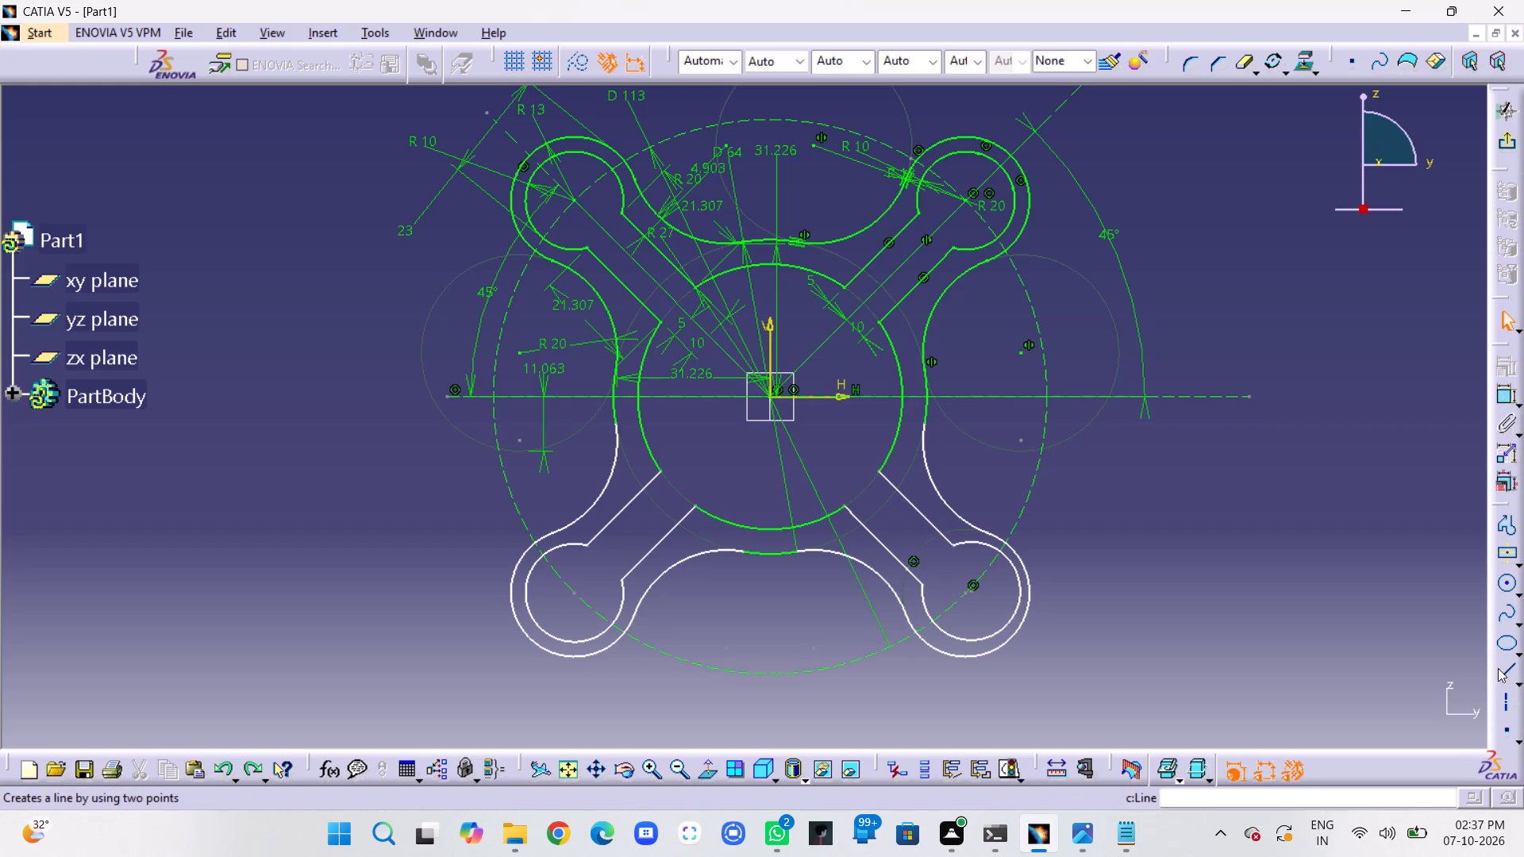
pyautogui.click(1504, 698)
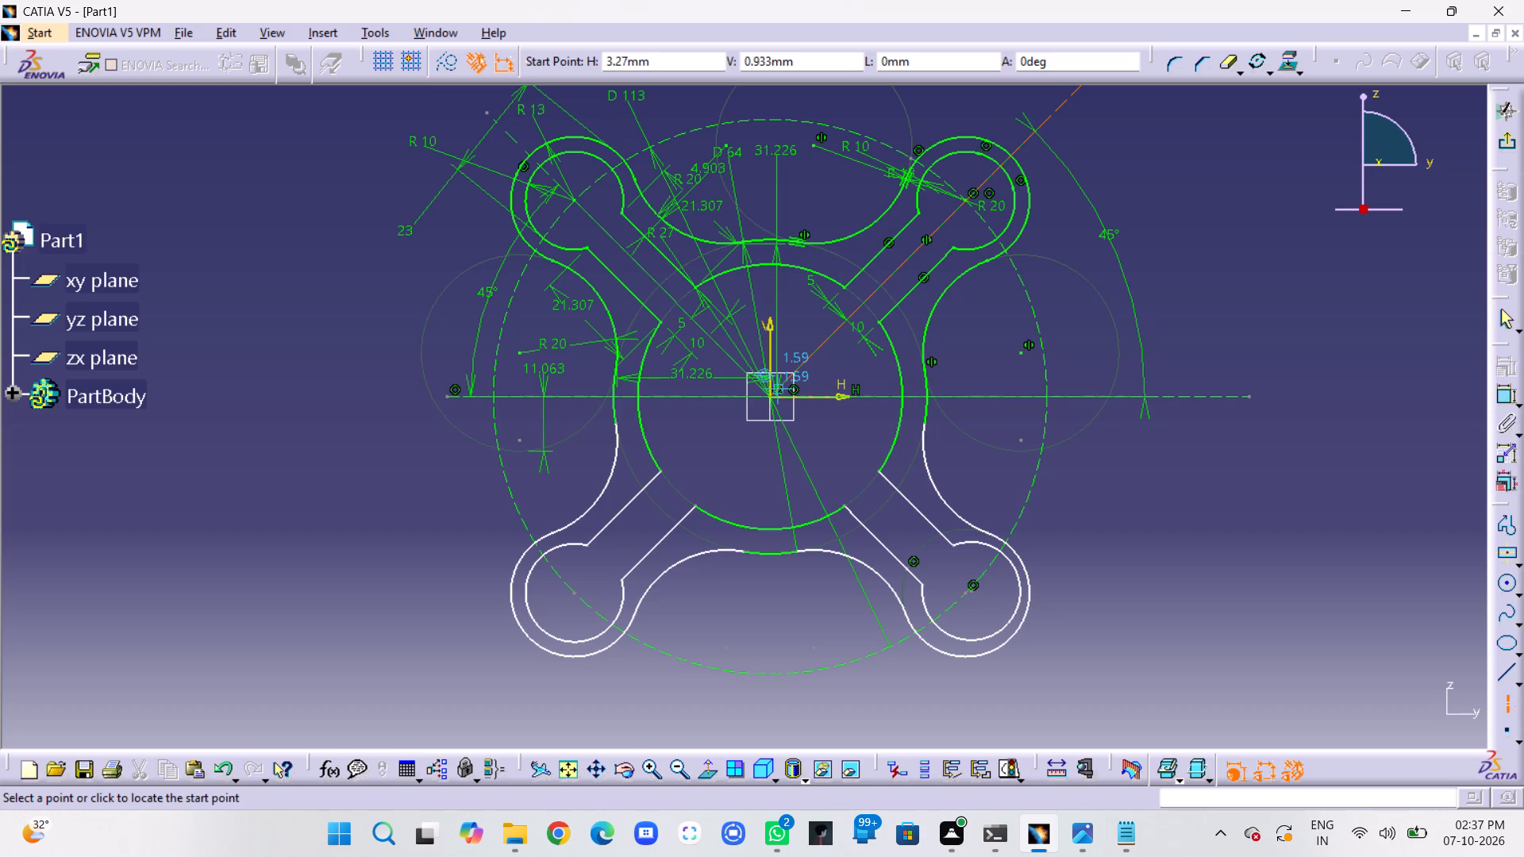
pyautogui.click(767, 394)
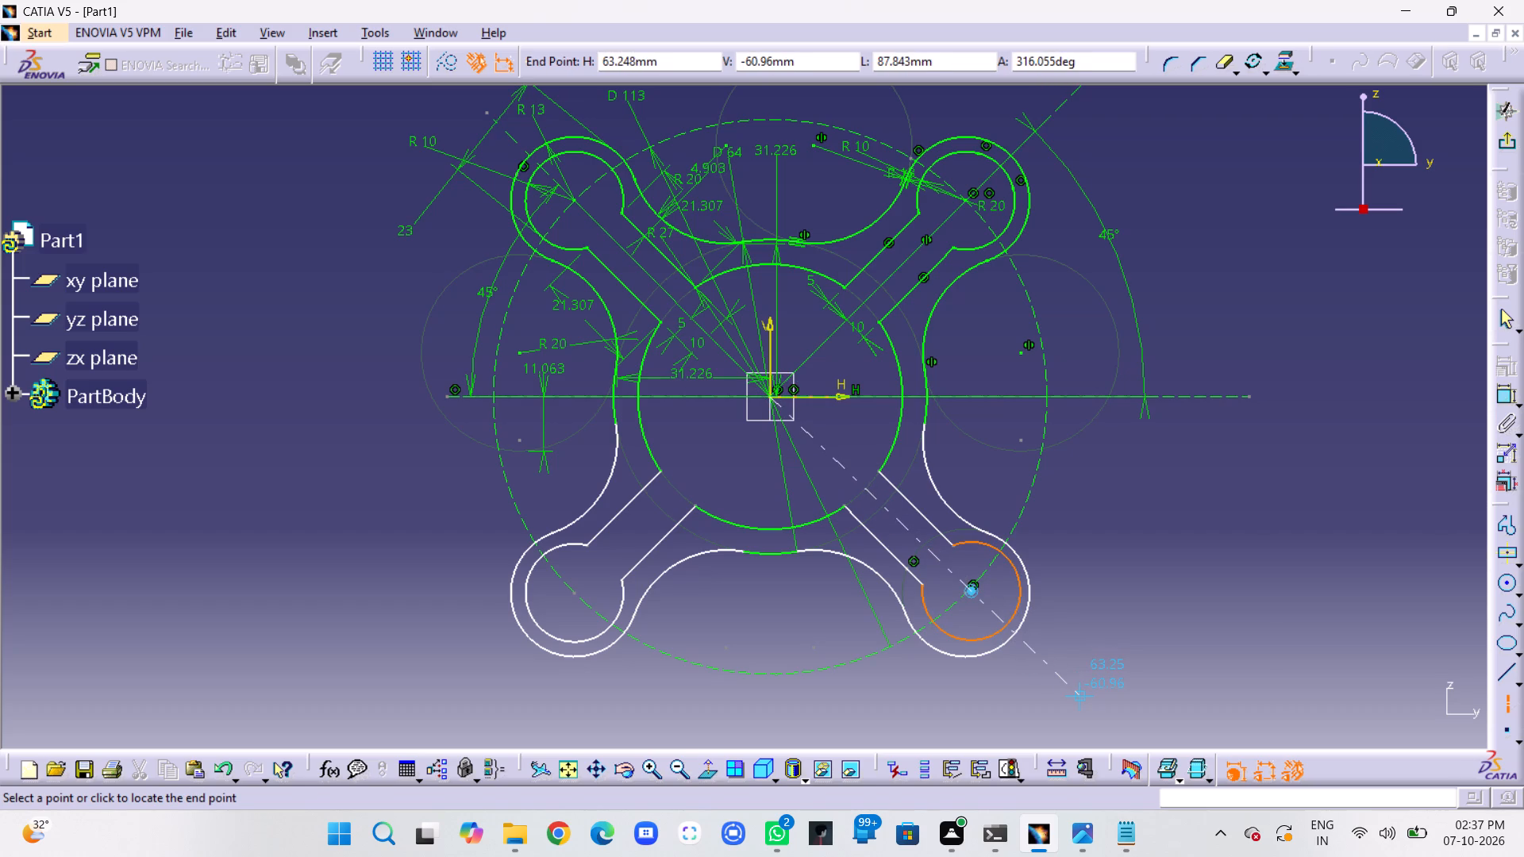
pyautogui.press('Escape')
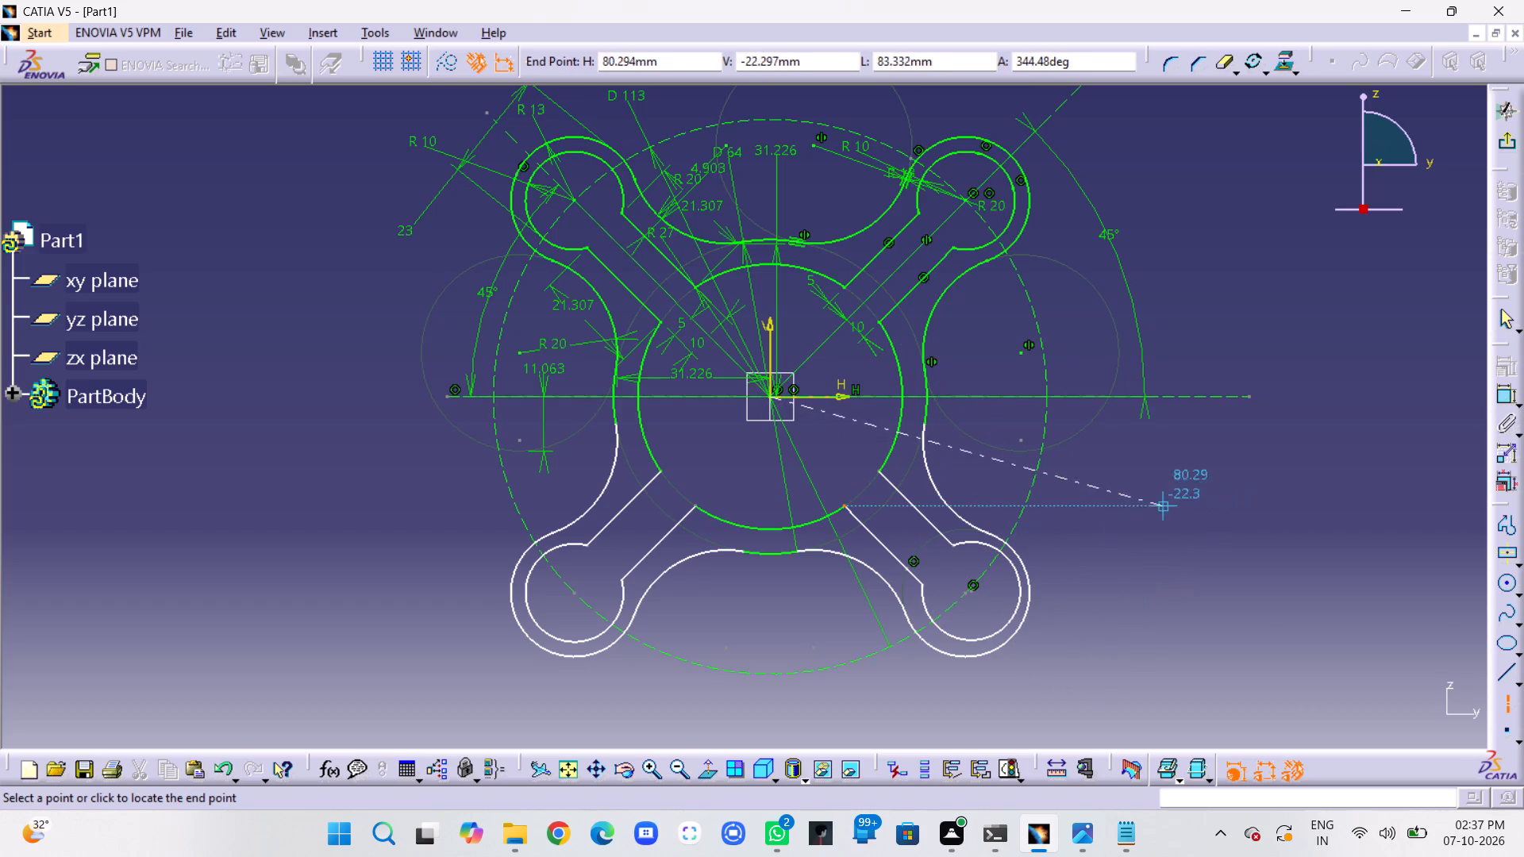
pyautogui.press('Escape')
# Undo the recent distance, radius and angle constraints on the upper-left arm's blend arcs and end arc and the lower-right arm's edges.
pyautogui.hotkey('ctrl', 'z')
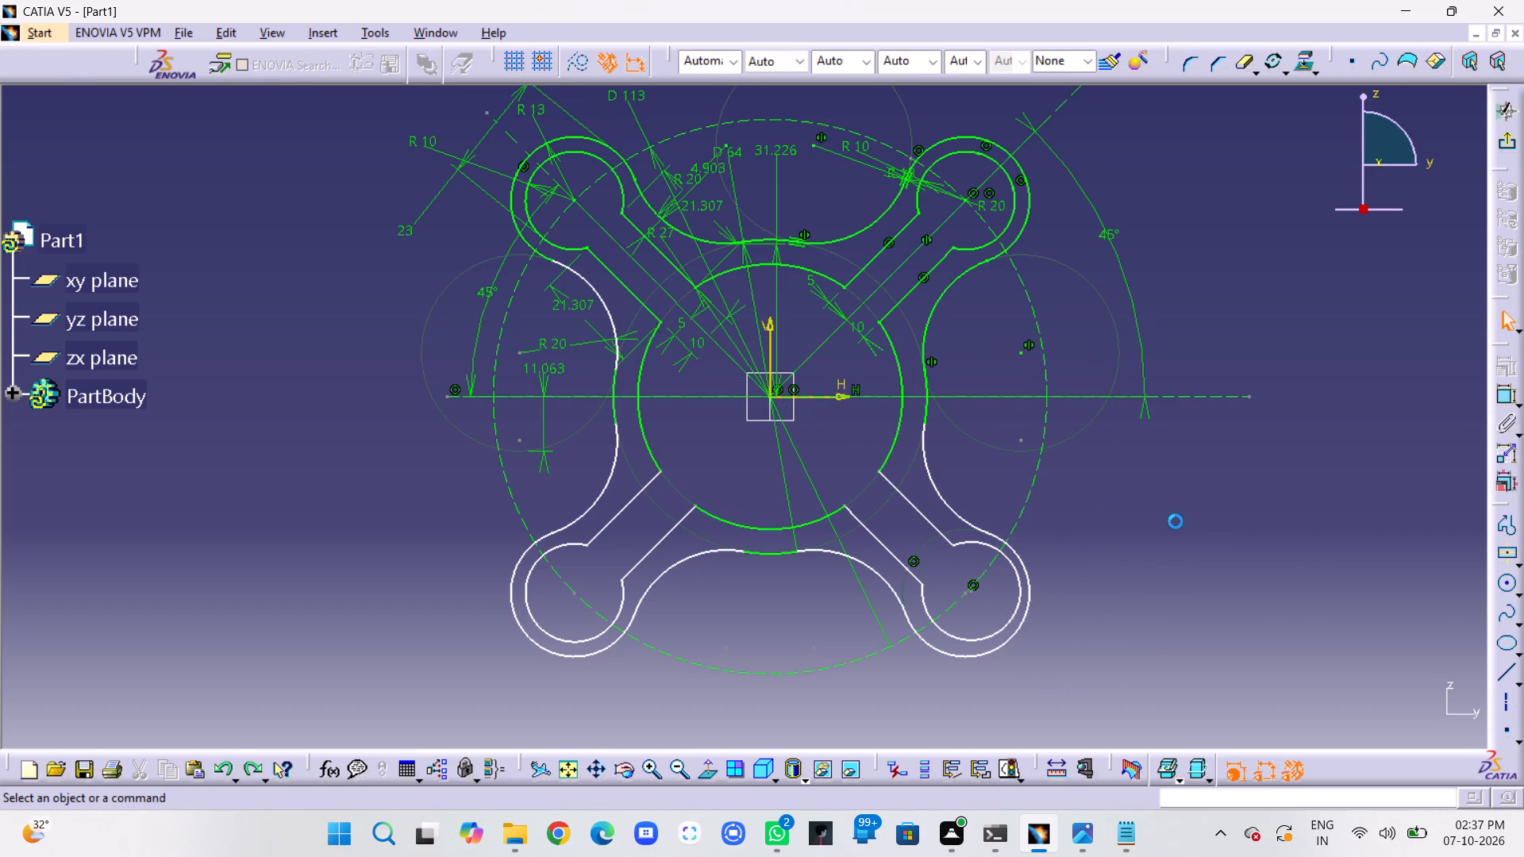
pyautogui.hotkey('ctrl', 'z')
pyautogui.hotkey('ctrl', 'z')
pyautogui.hotkey('ctrl', 'z')
pyautogui.hotkey('ctrl', 'z')
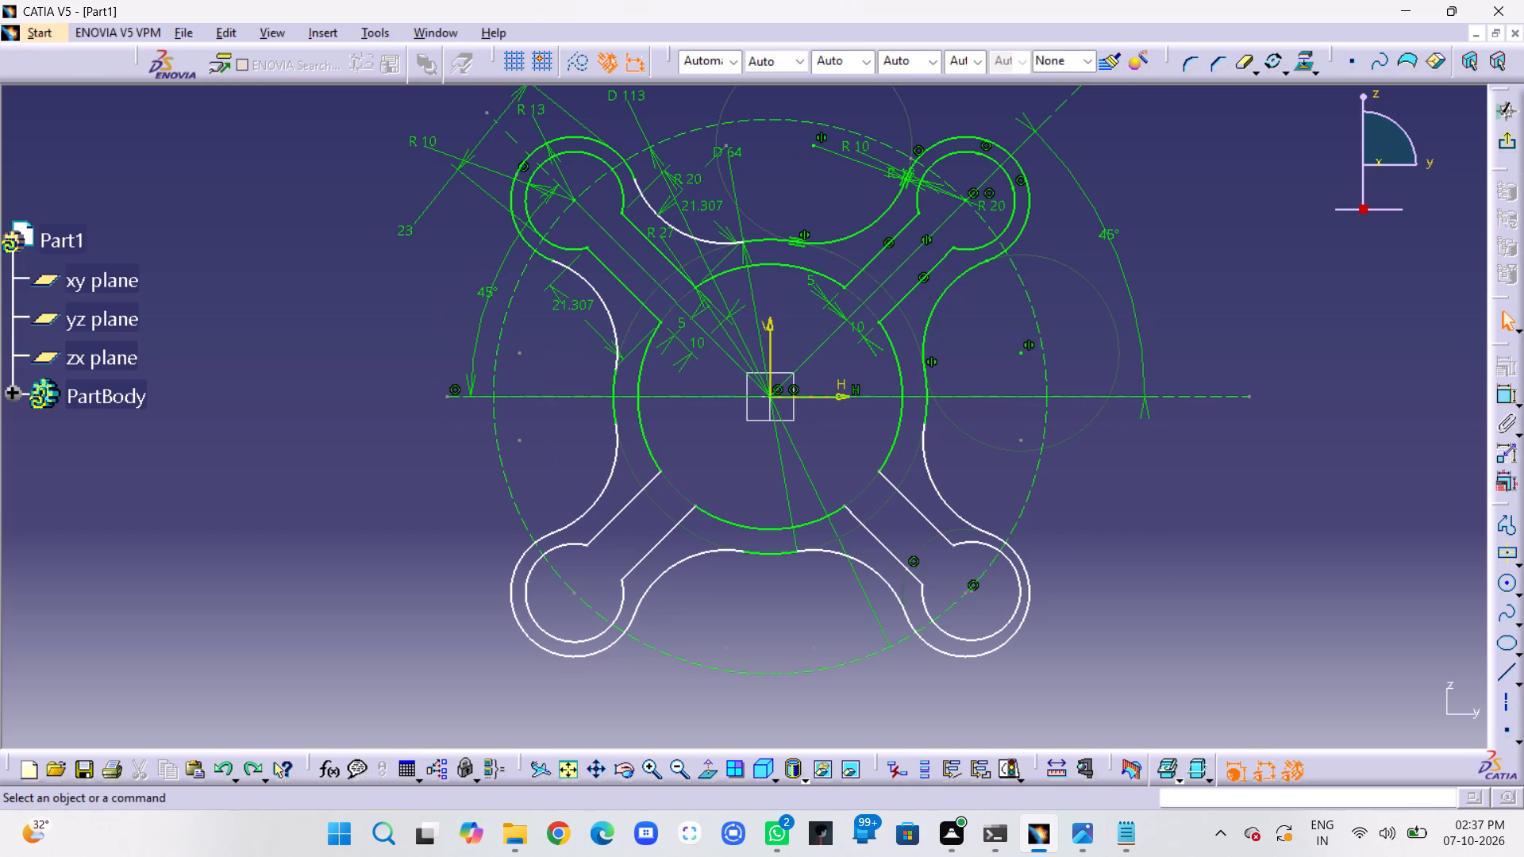
pyautogui.hotkey('ctrl', 'z')
pyautogui.hotkey('ctrl', 'z')
pyautogui.hotkey('ctrl', 'z')
pyautogui.hotkey('ctrl', 'z')
pyautogui.hotkey('ctrl', 'z')
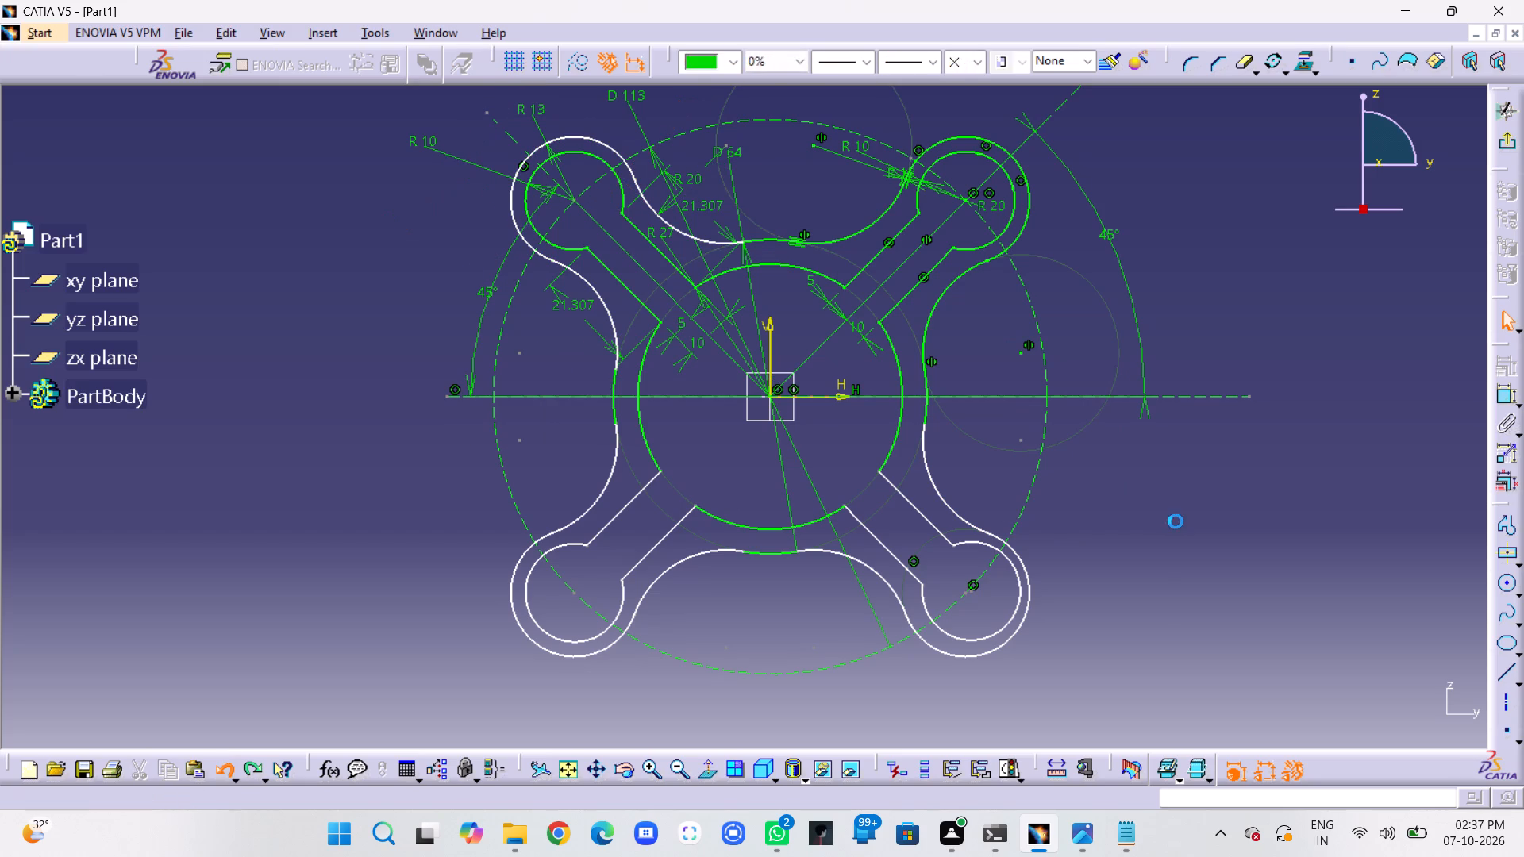
pyautogui.hotkey('ctrl', 'z')
pyautogui.hotkey('ctrl', 'z')
pyautogui.hotkey('ctrl', 'z')
pyautogui.hotkey('ctrl', 'z')
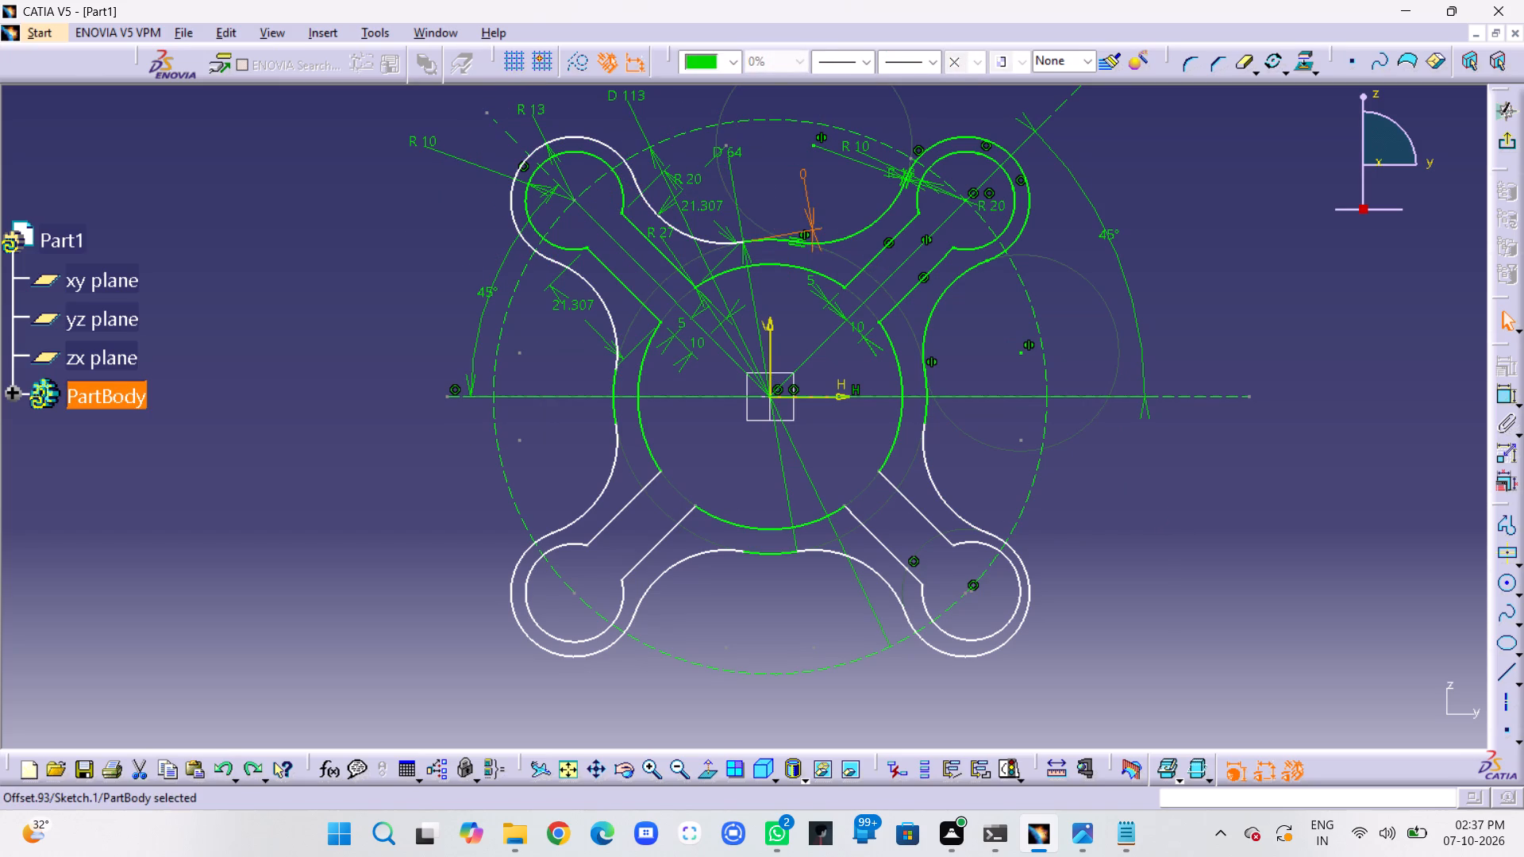
pyautogui.hotkey('ctrl', 'z')
pyautogui.hotkey('ctrl', 'z')
pyautogui.hotkey('ctrl', 'z')
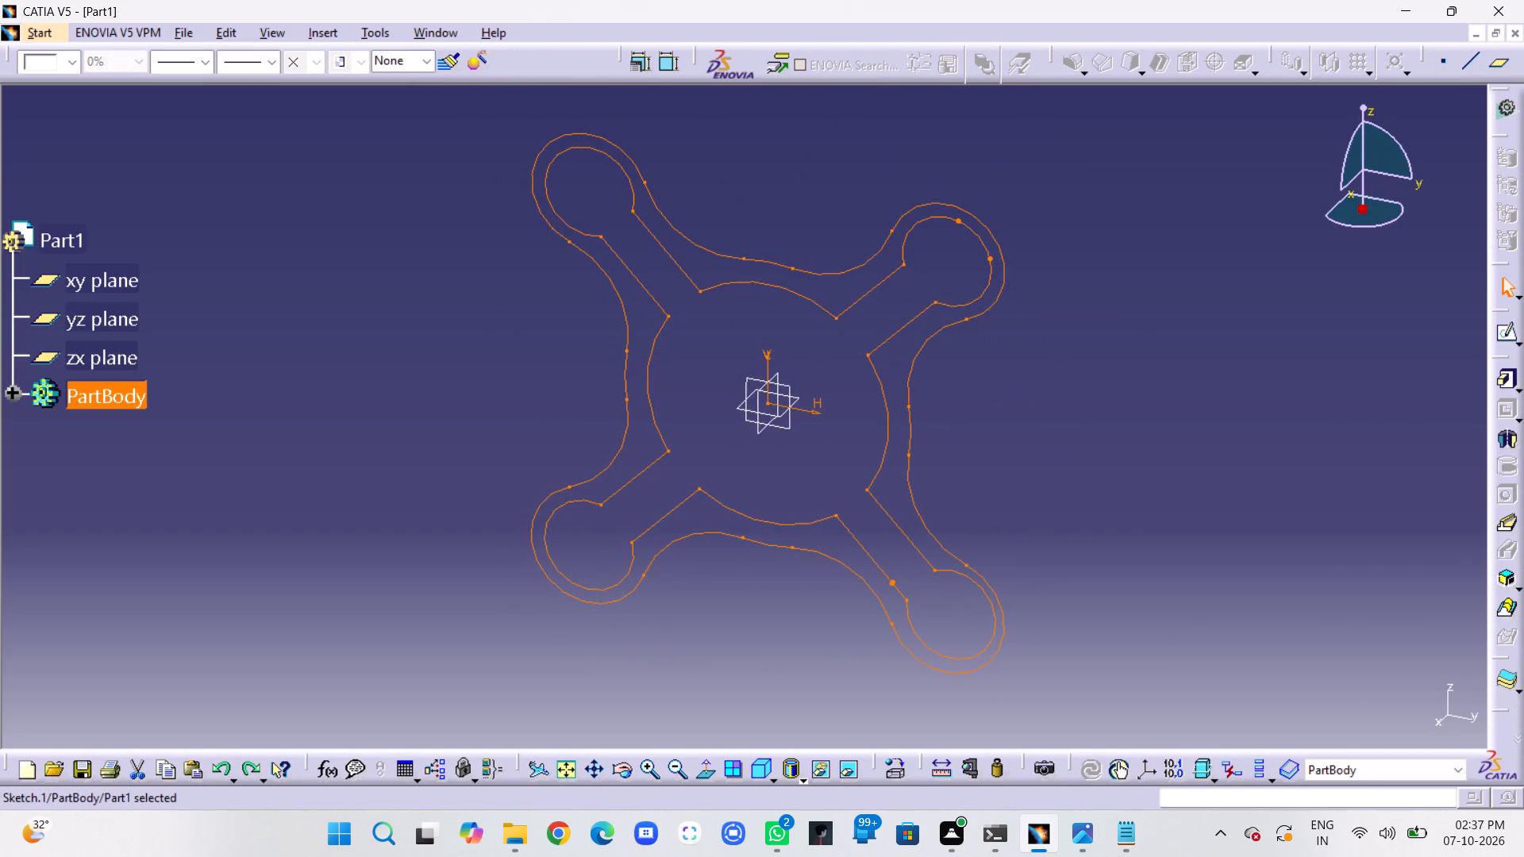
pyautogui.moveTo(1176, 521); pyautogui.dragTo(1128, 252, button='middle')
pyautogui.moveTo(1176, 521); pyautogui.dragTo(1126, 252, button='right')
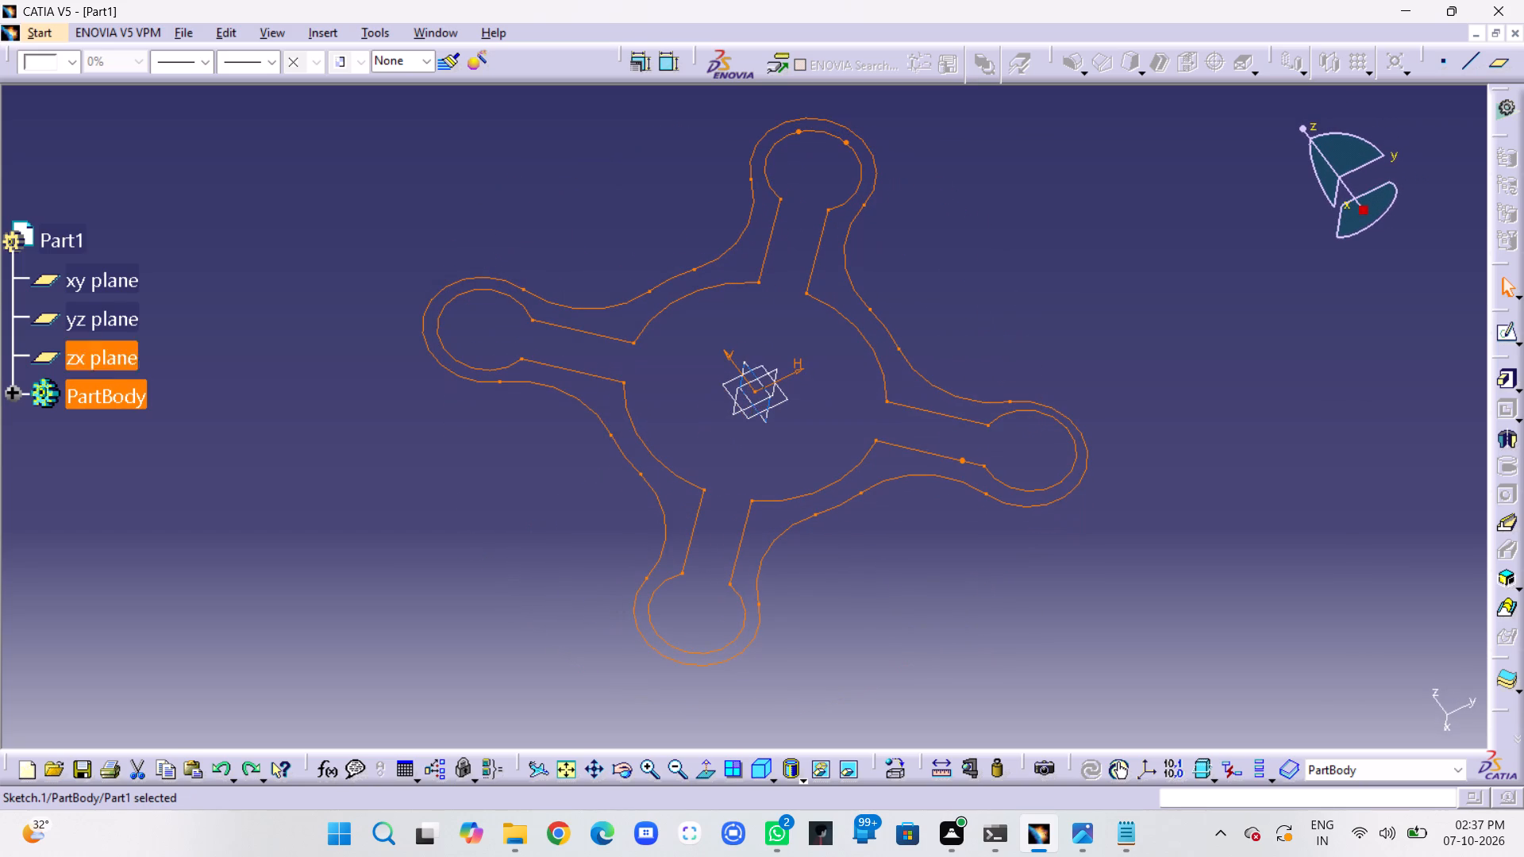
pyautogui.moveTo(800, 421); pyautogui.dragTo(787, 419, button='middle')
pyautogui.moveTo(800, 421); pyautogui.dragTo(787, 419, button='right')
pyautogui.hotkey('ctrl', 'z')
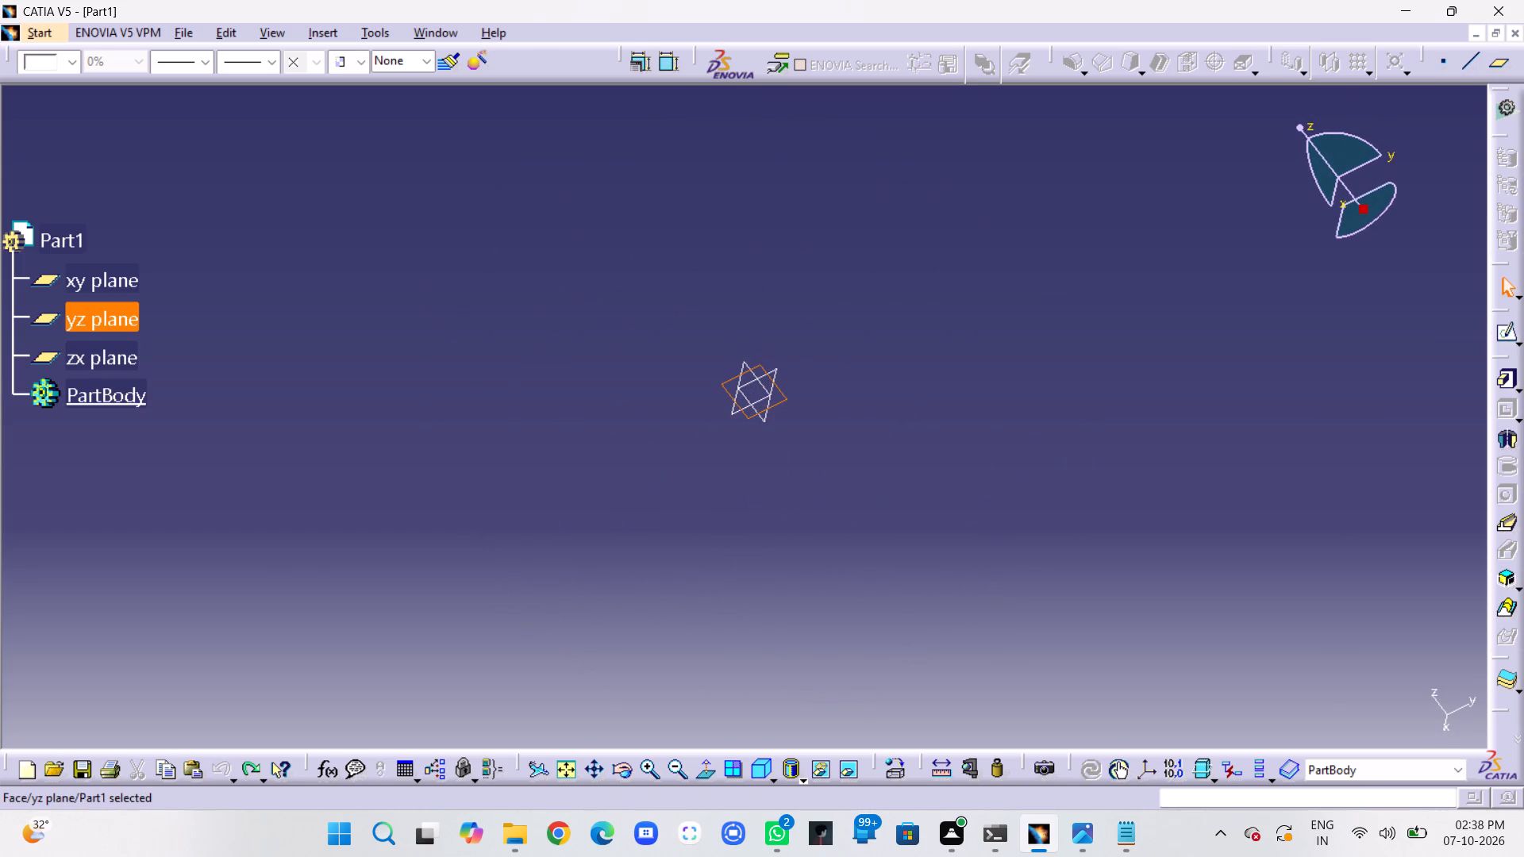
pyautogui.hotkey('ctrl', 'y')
# Reopen the four-arm profile sketch for editing.
pyautogui.doubleClick(1026, 487)
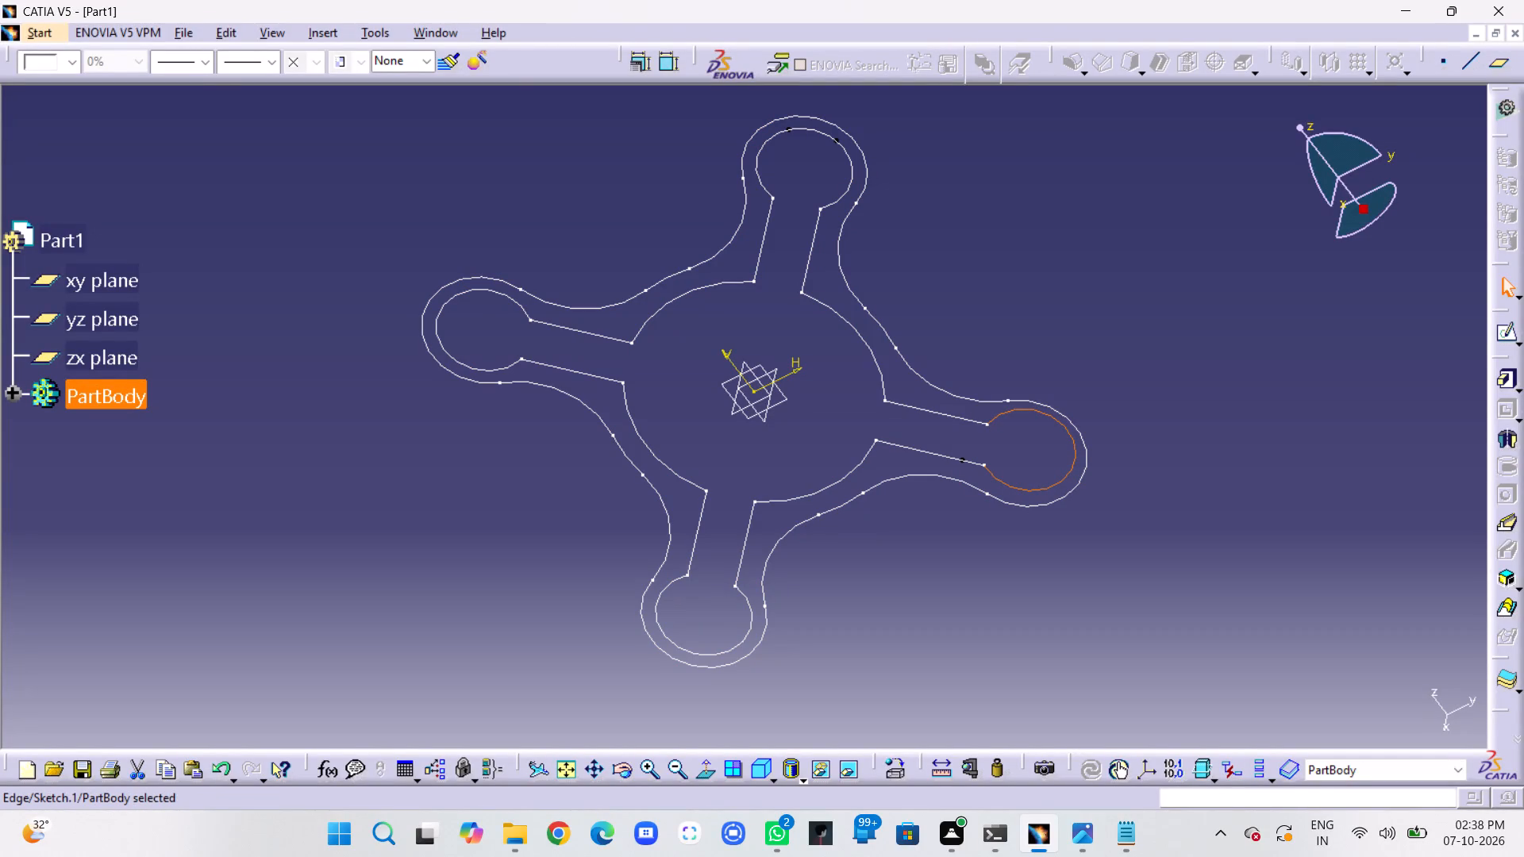
pyautogui.click(1499, 333)
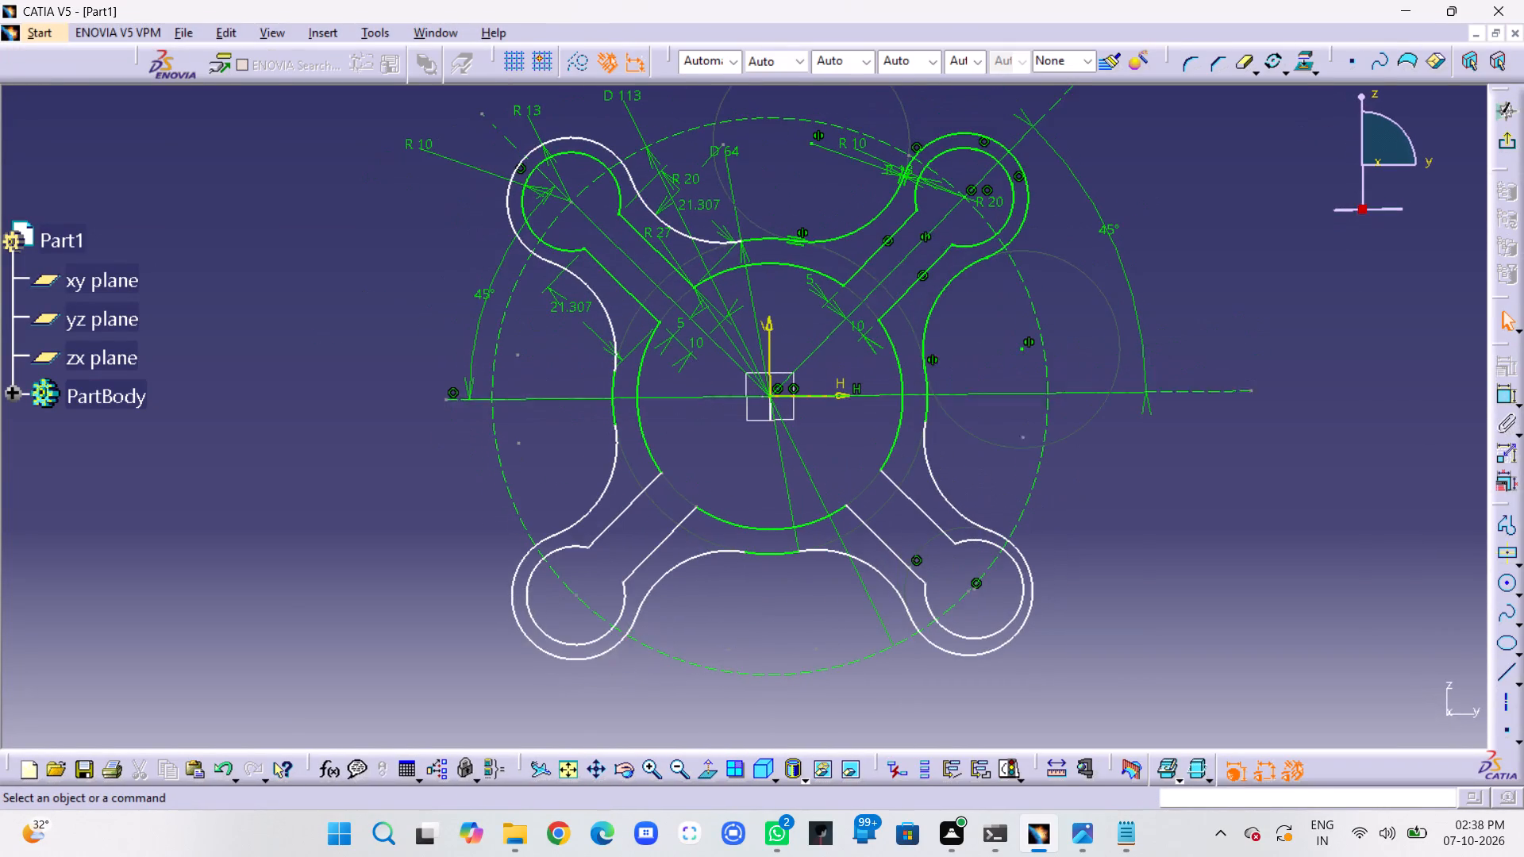
# Delete the outer end arc of the lower-right arm.
pyautogui.click(1026, 567)
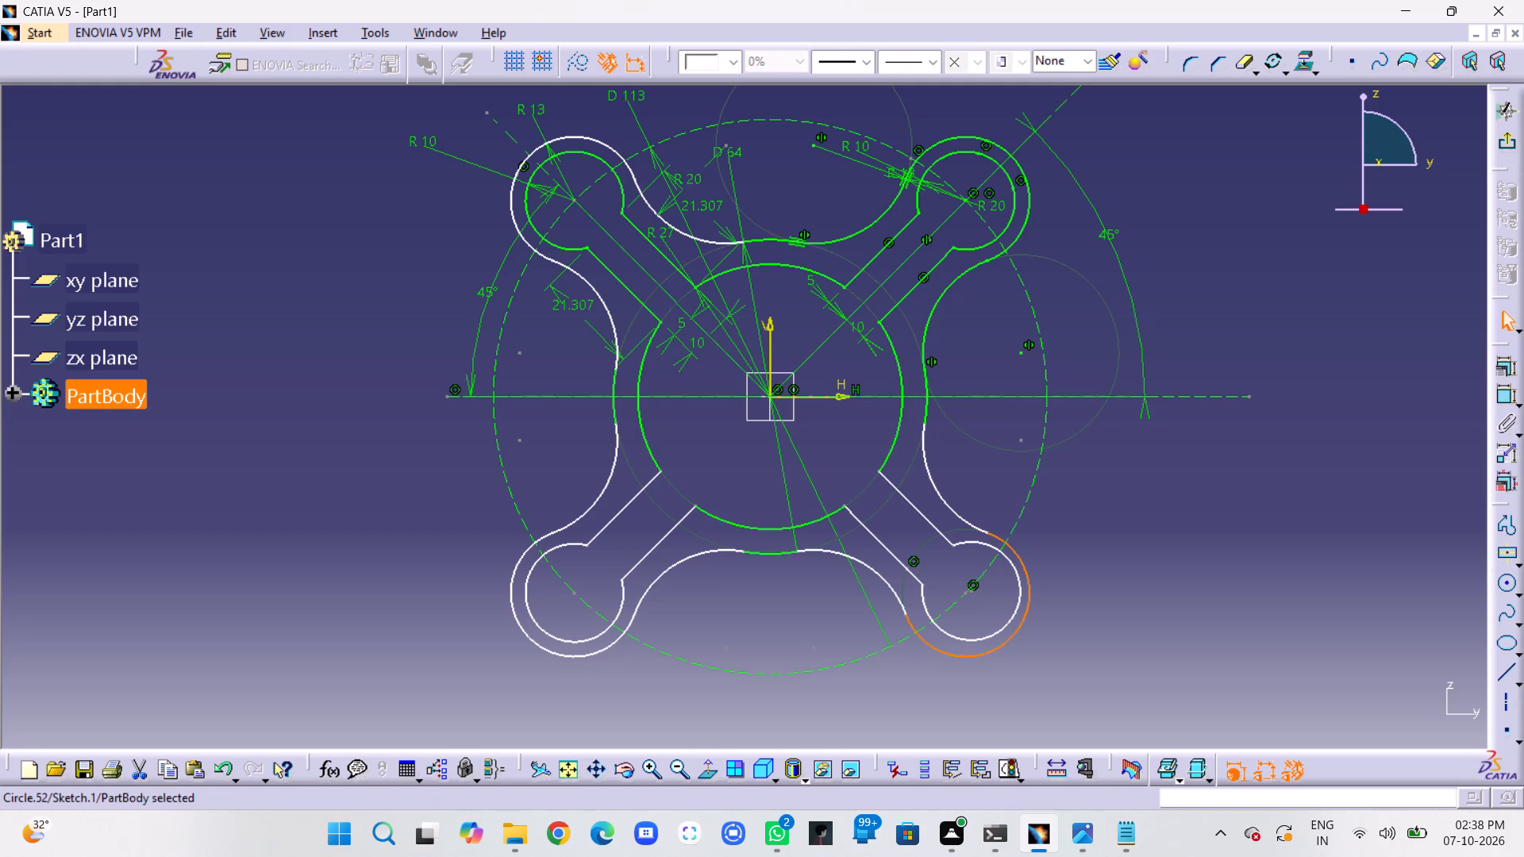
pyautogui.press('Delete')
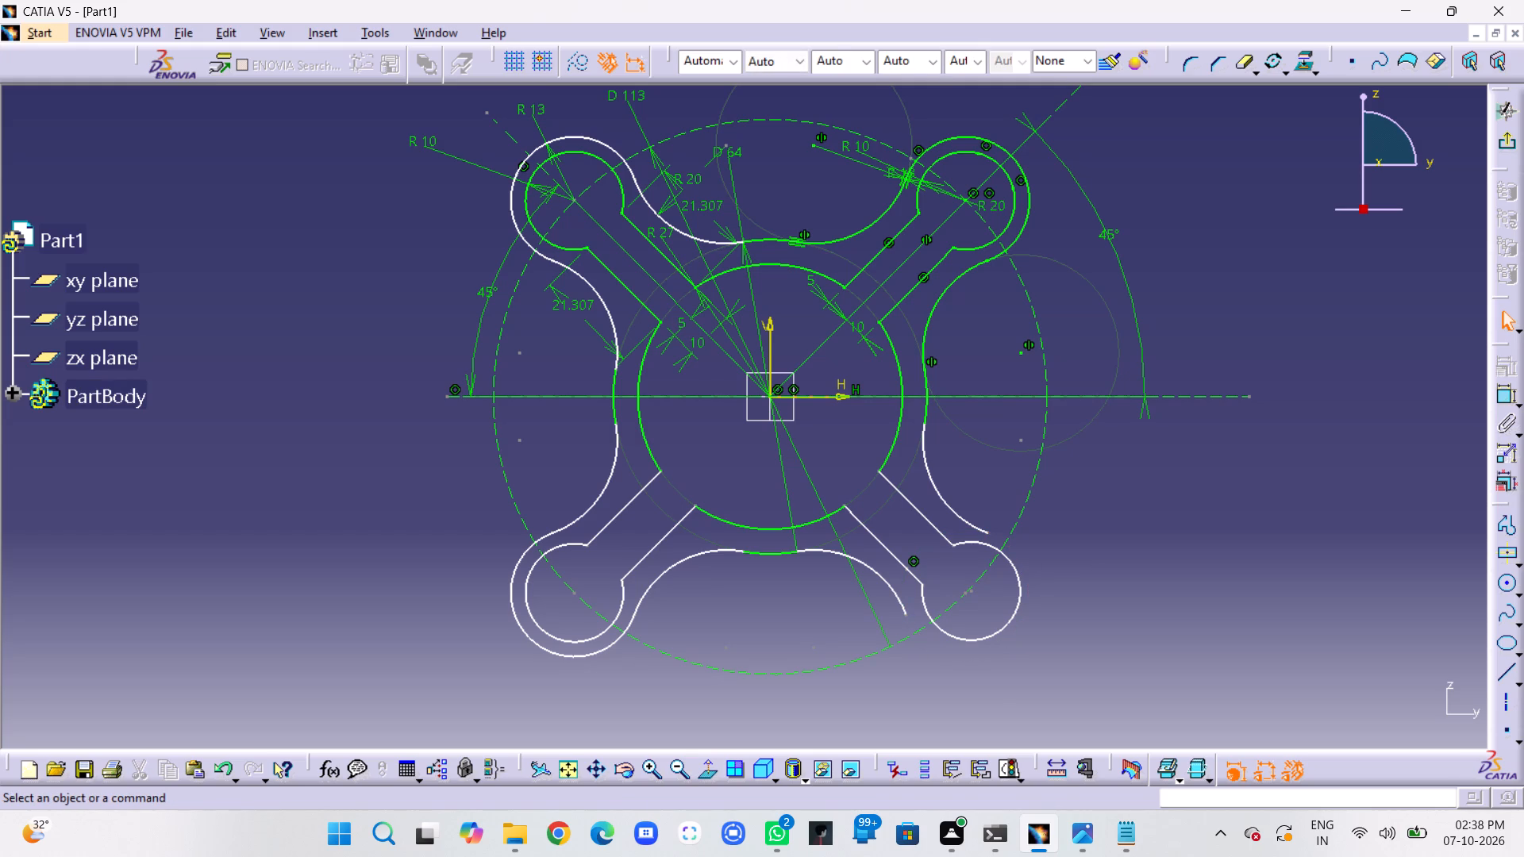
# Draw a circle of about 19.6 mm radius centred on the lower-right arm's round end.
pyautogui.click(1506, 587)
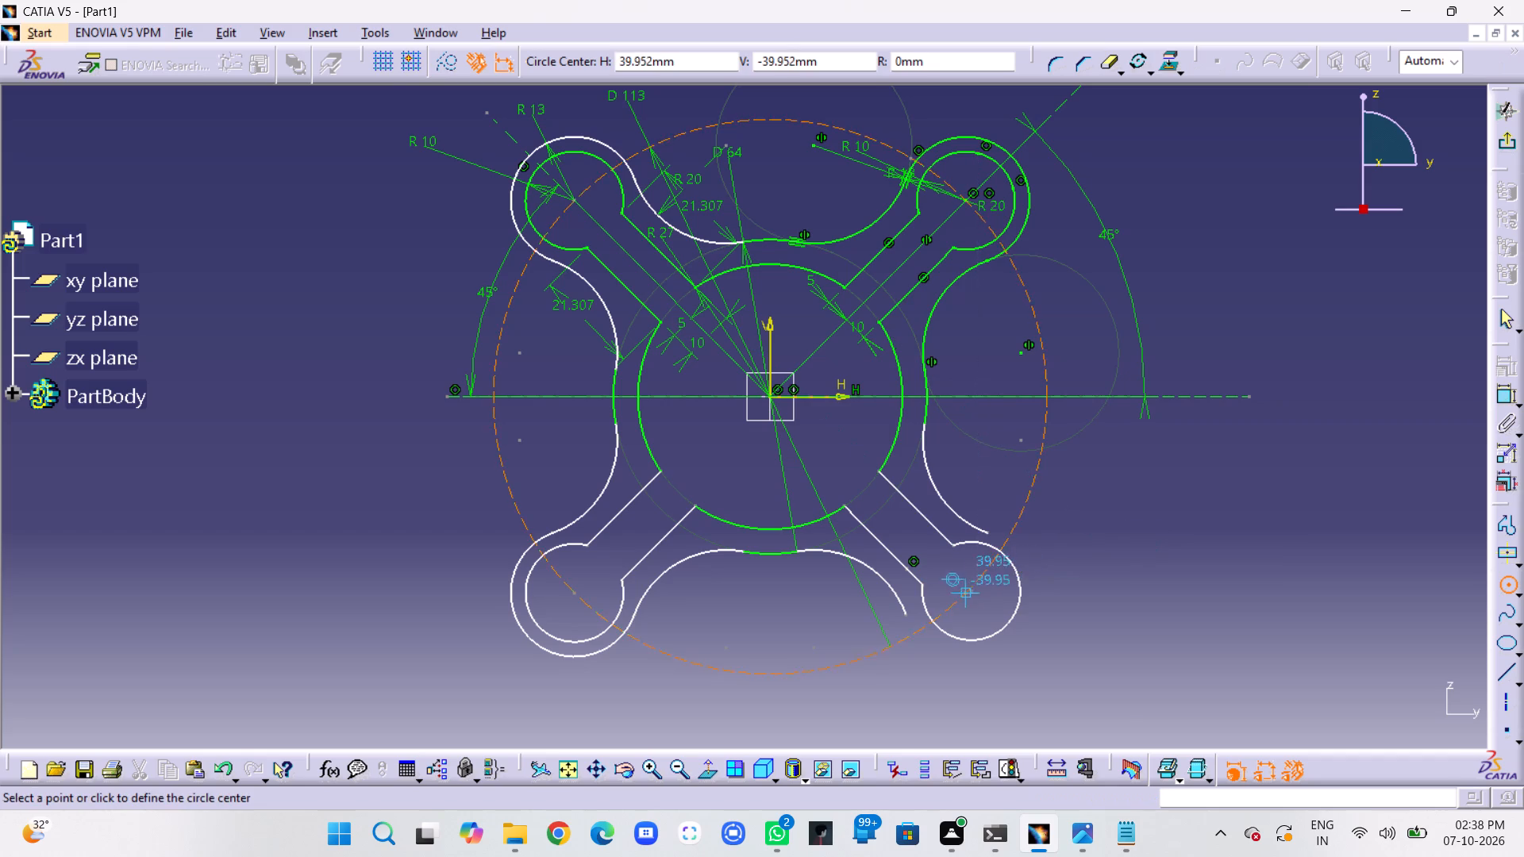
pyautogui.click(968, 591)
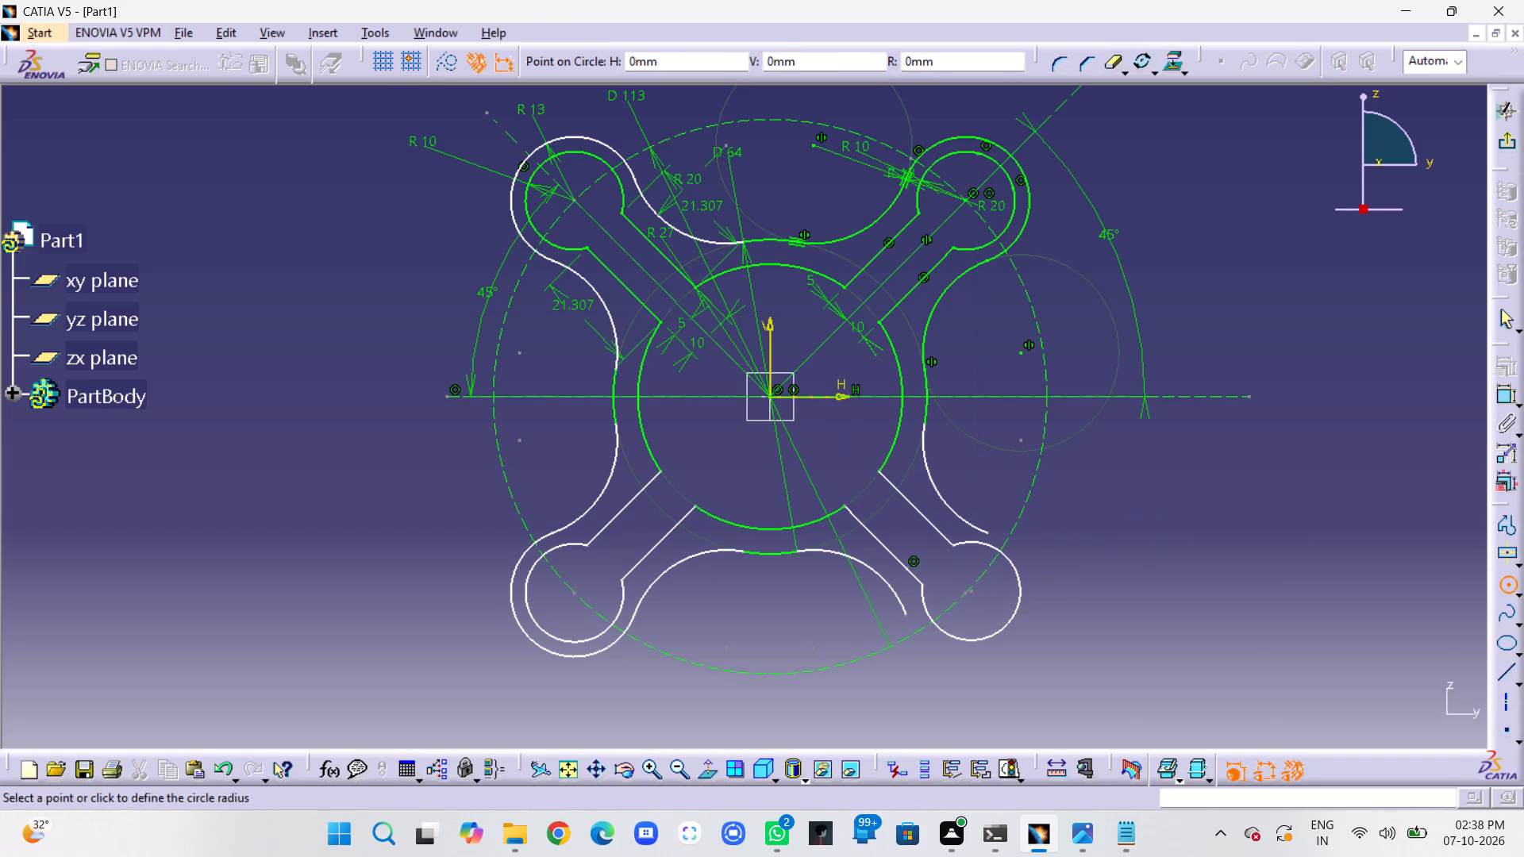
pyautogui.click(1056, 641)
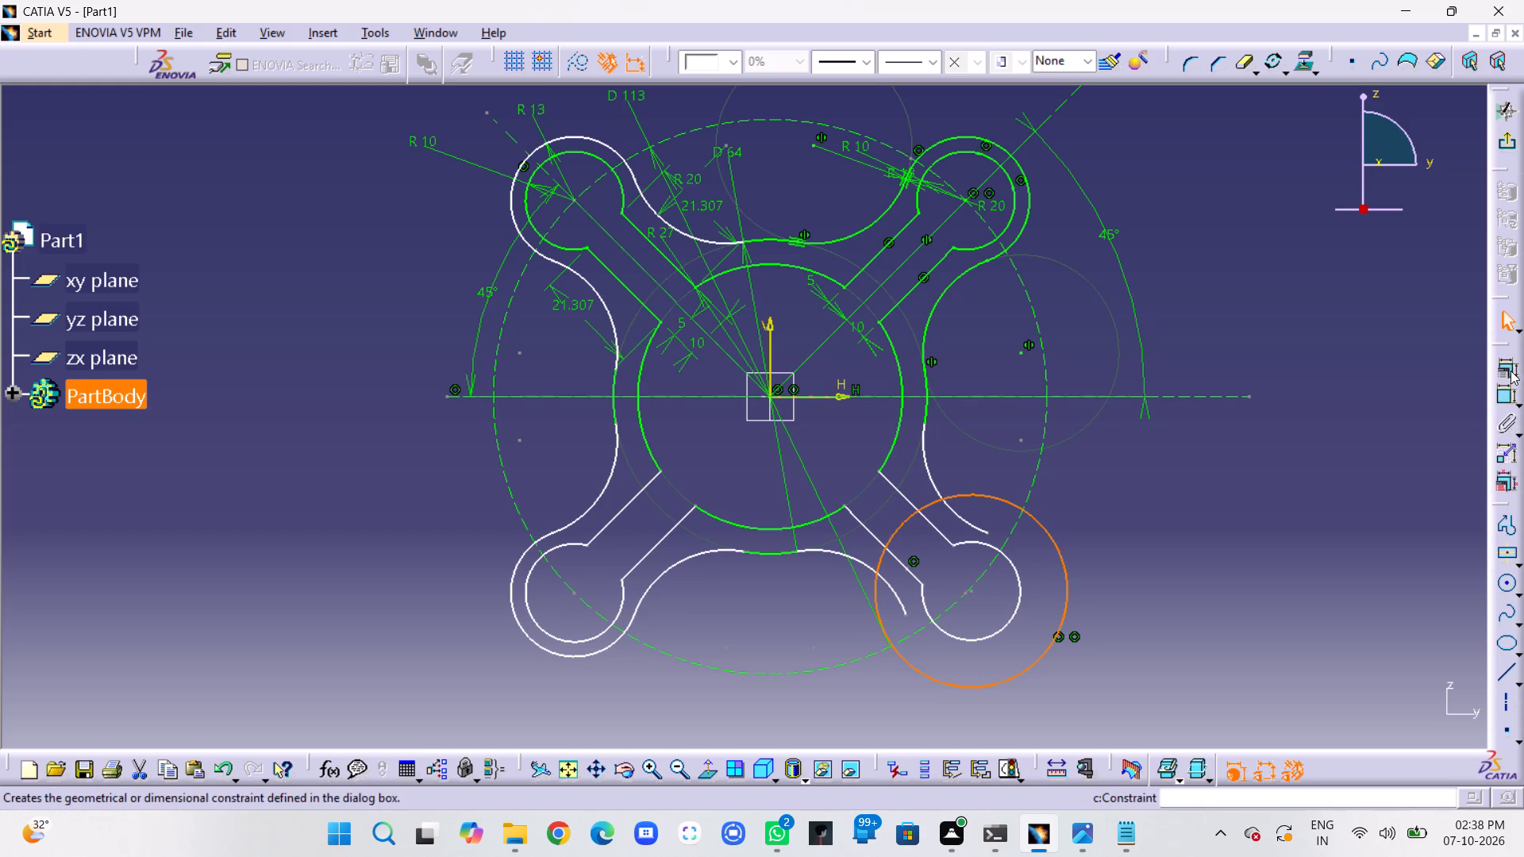
# Add a radius constraint to the new circle on the lower-right arm, placing its dimension outside the profile.
pyautogui.click(1503, 399)
pyautogui.click(1156, 516)
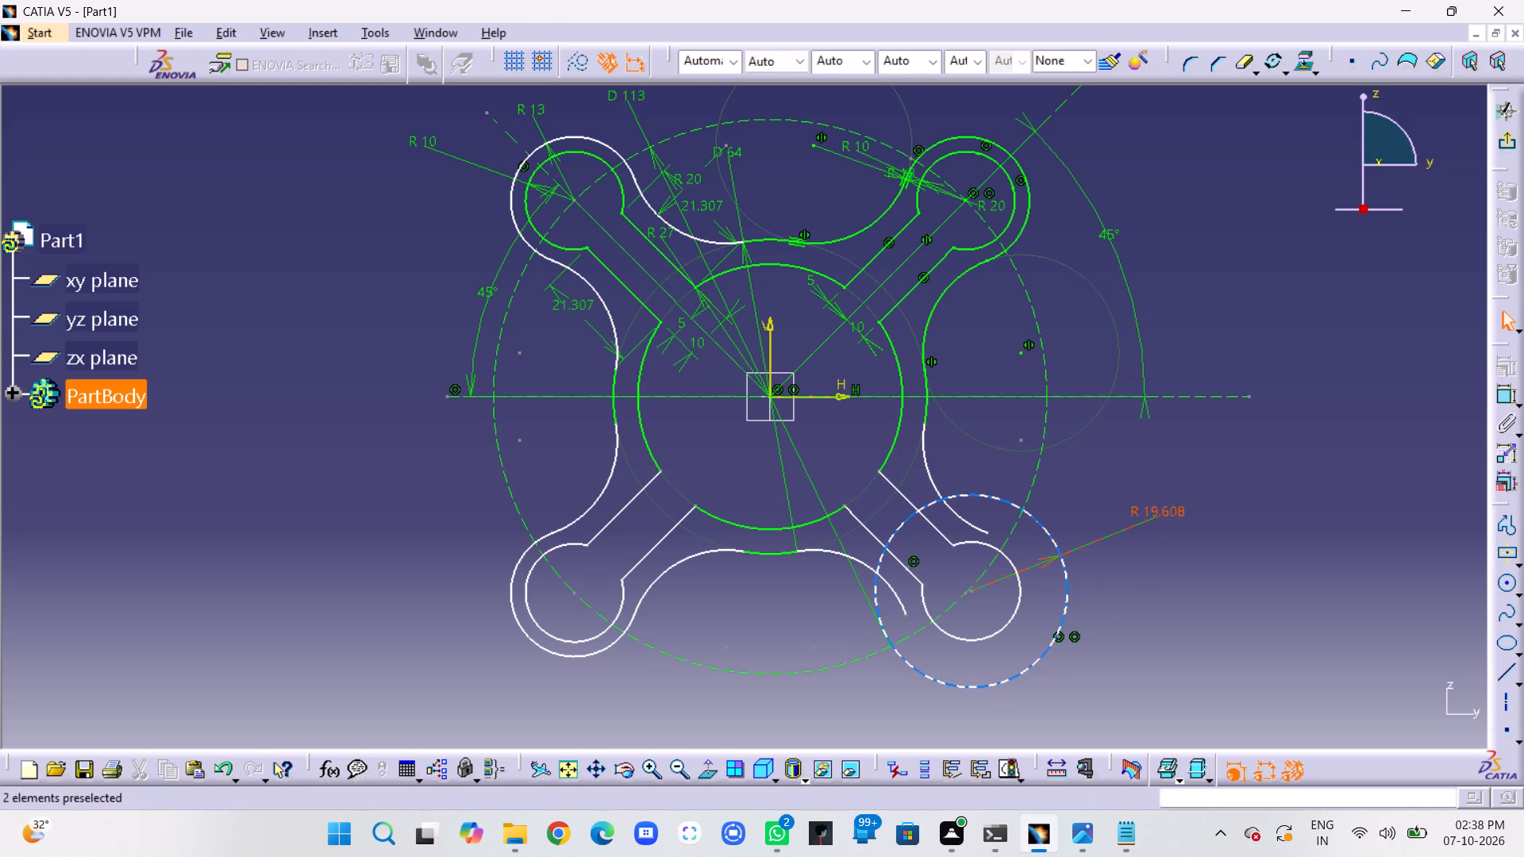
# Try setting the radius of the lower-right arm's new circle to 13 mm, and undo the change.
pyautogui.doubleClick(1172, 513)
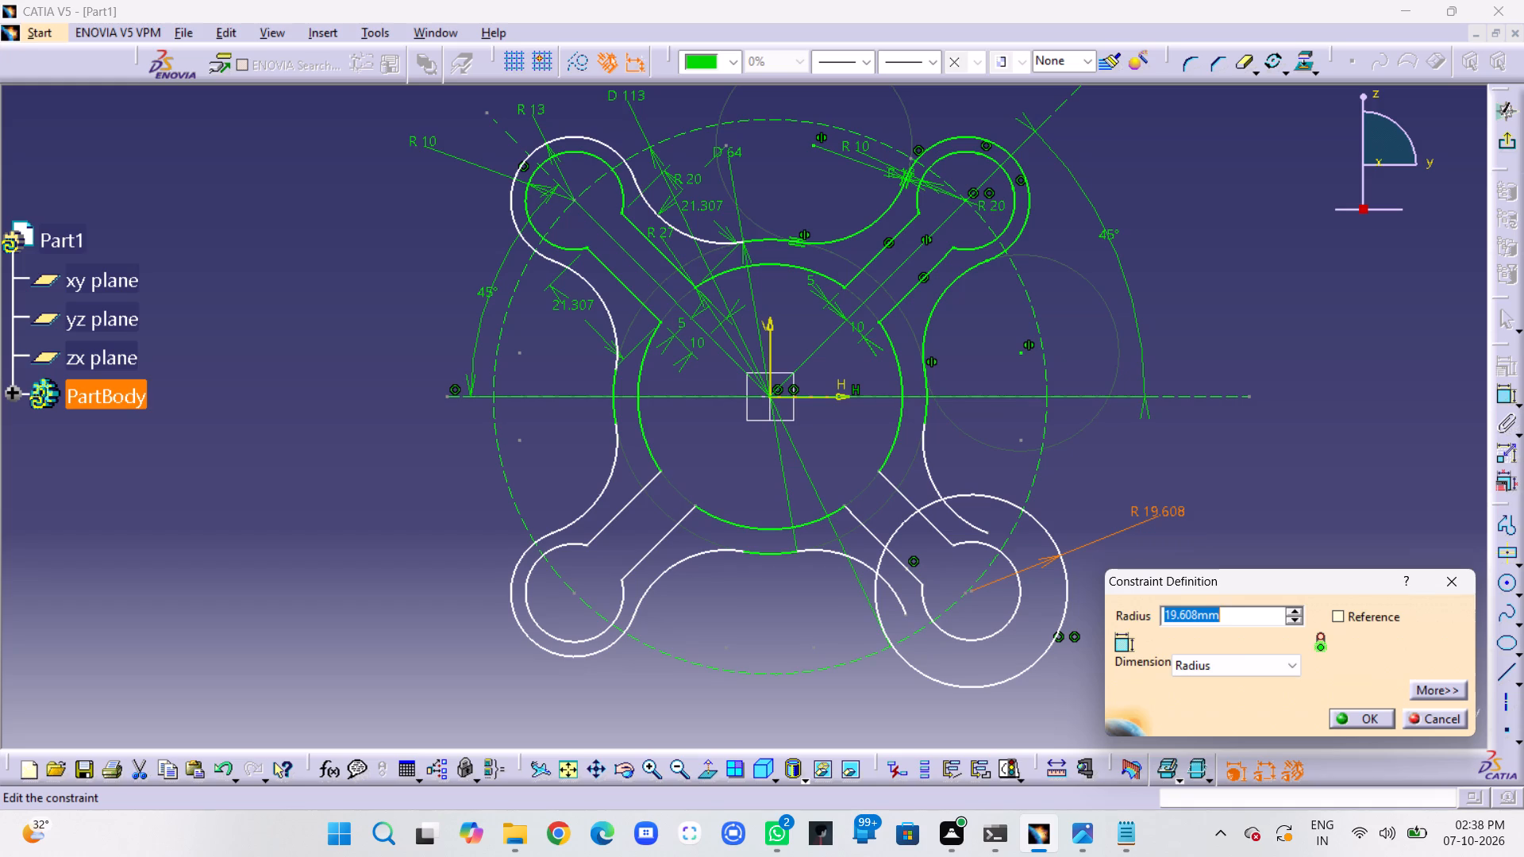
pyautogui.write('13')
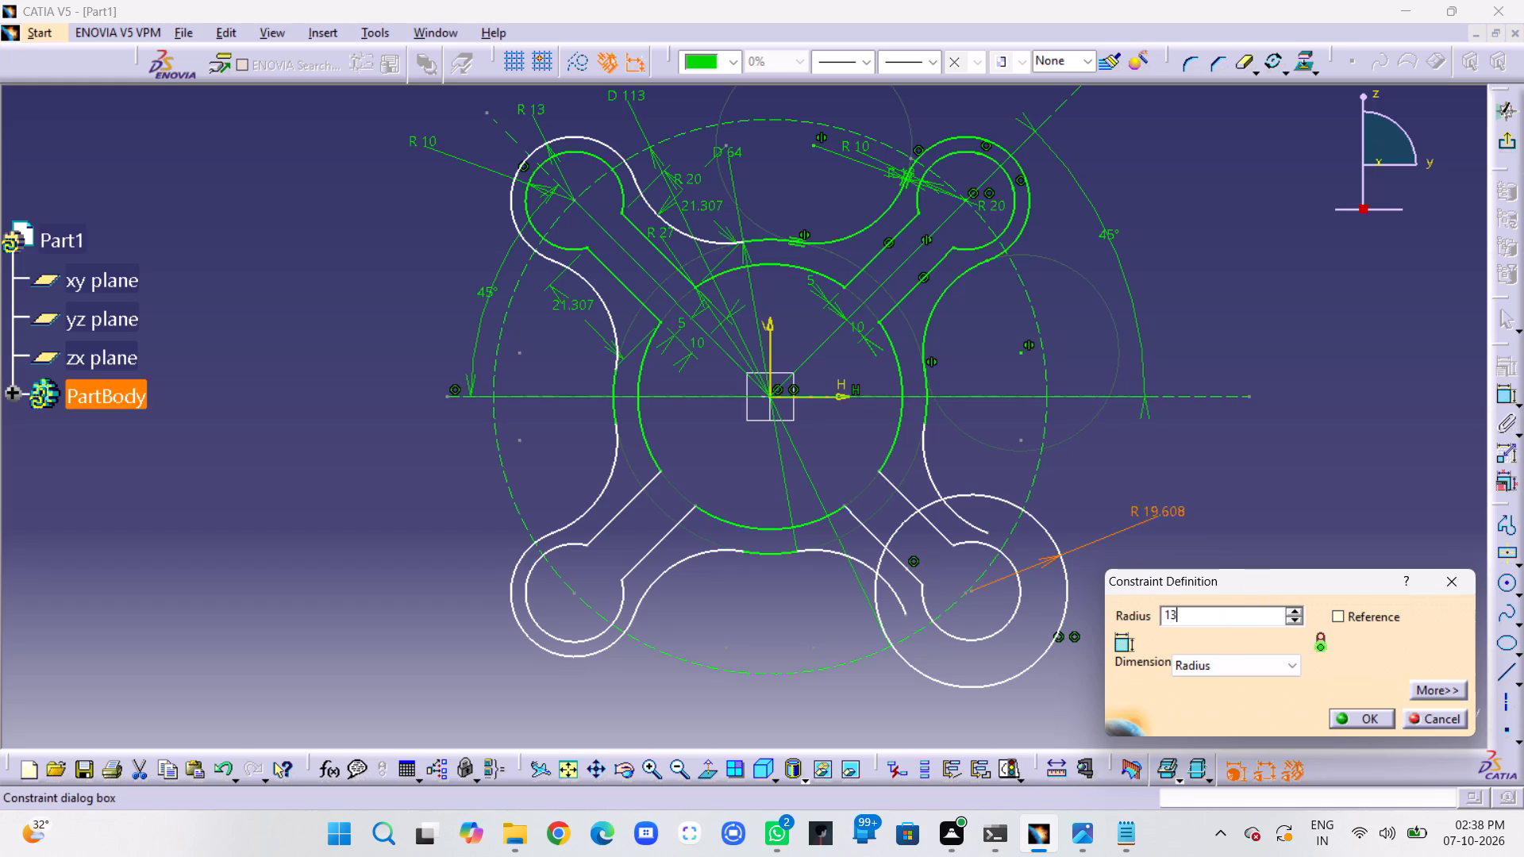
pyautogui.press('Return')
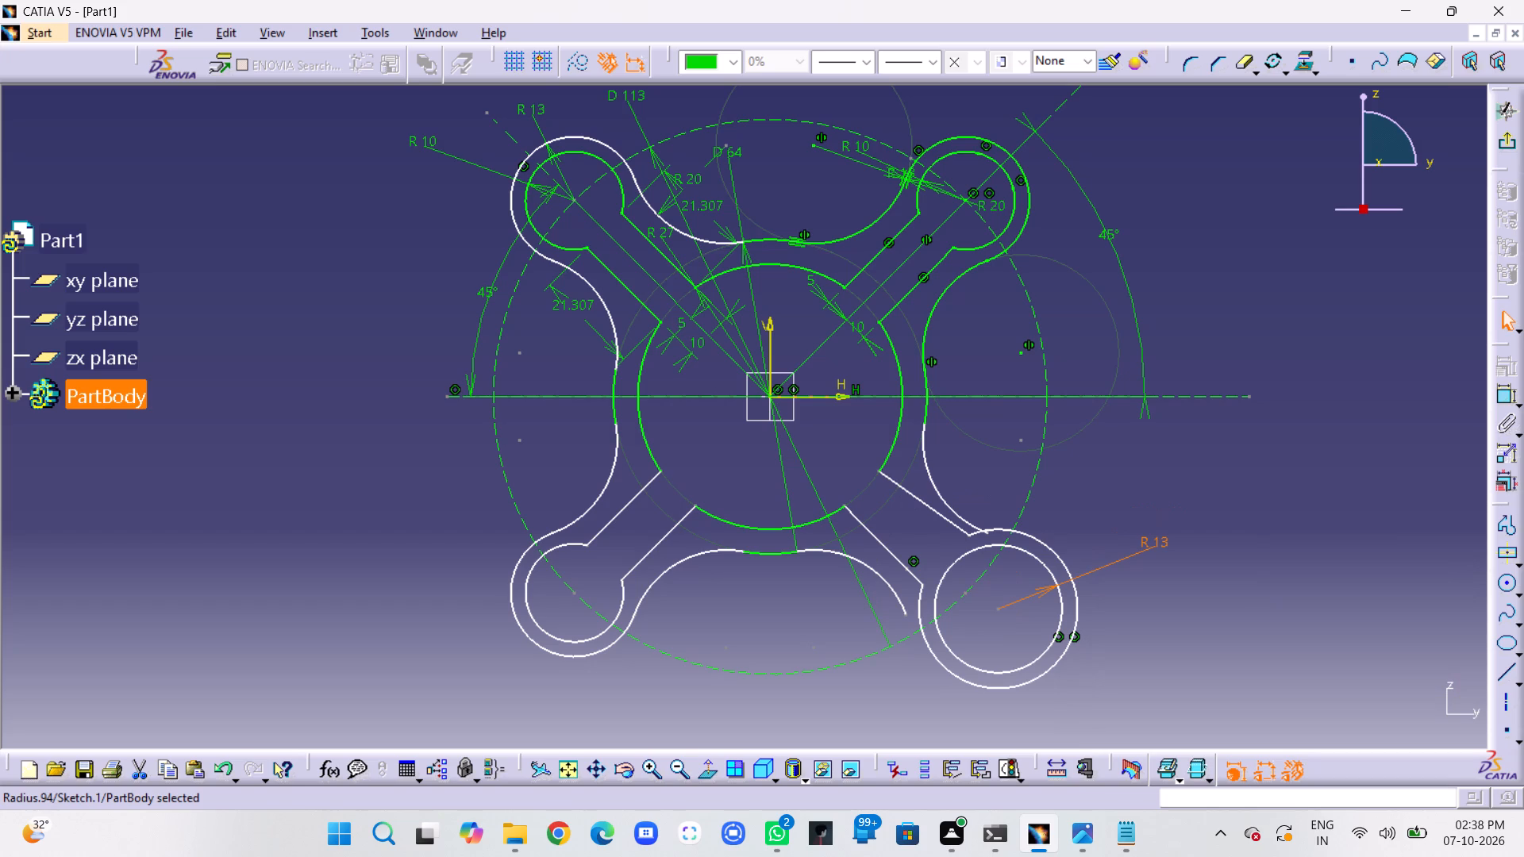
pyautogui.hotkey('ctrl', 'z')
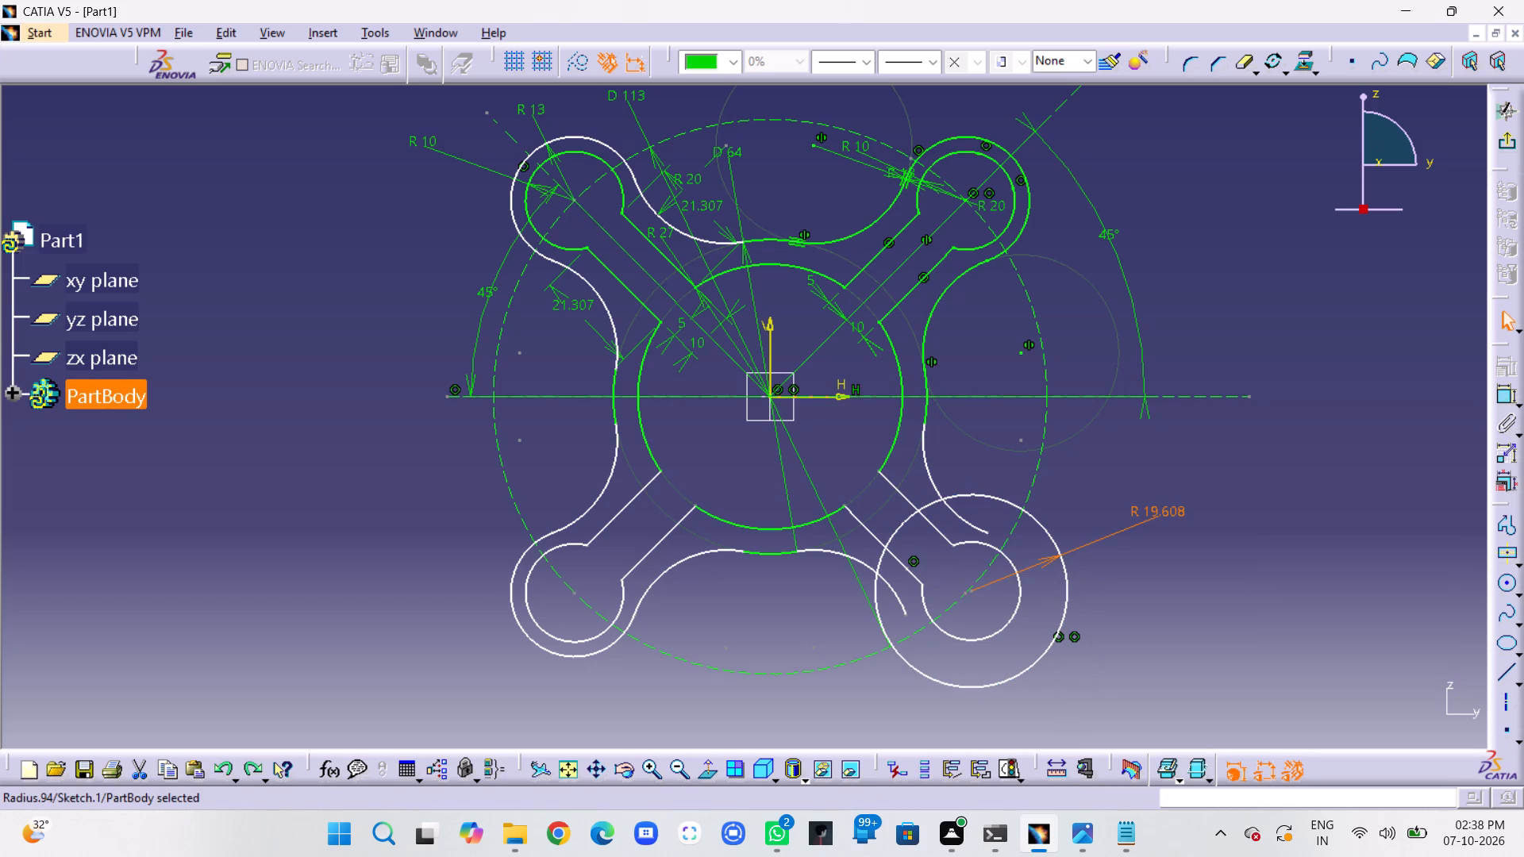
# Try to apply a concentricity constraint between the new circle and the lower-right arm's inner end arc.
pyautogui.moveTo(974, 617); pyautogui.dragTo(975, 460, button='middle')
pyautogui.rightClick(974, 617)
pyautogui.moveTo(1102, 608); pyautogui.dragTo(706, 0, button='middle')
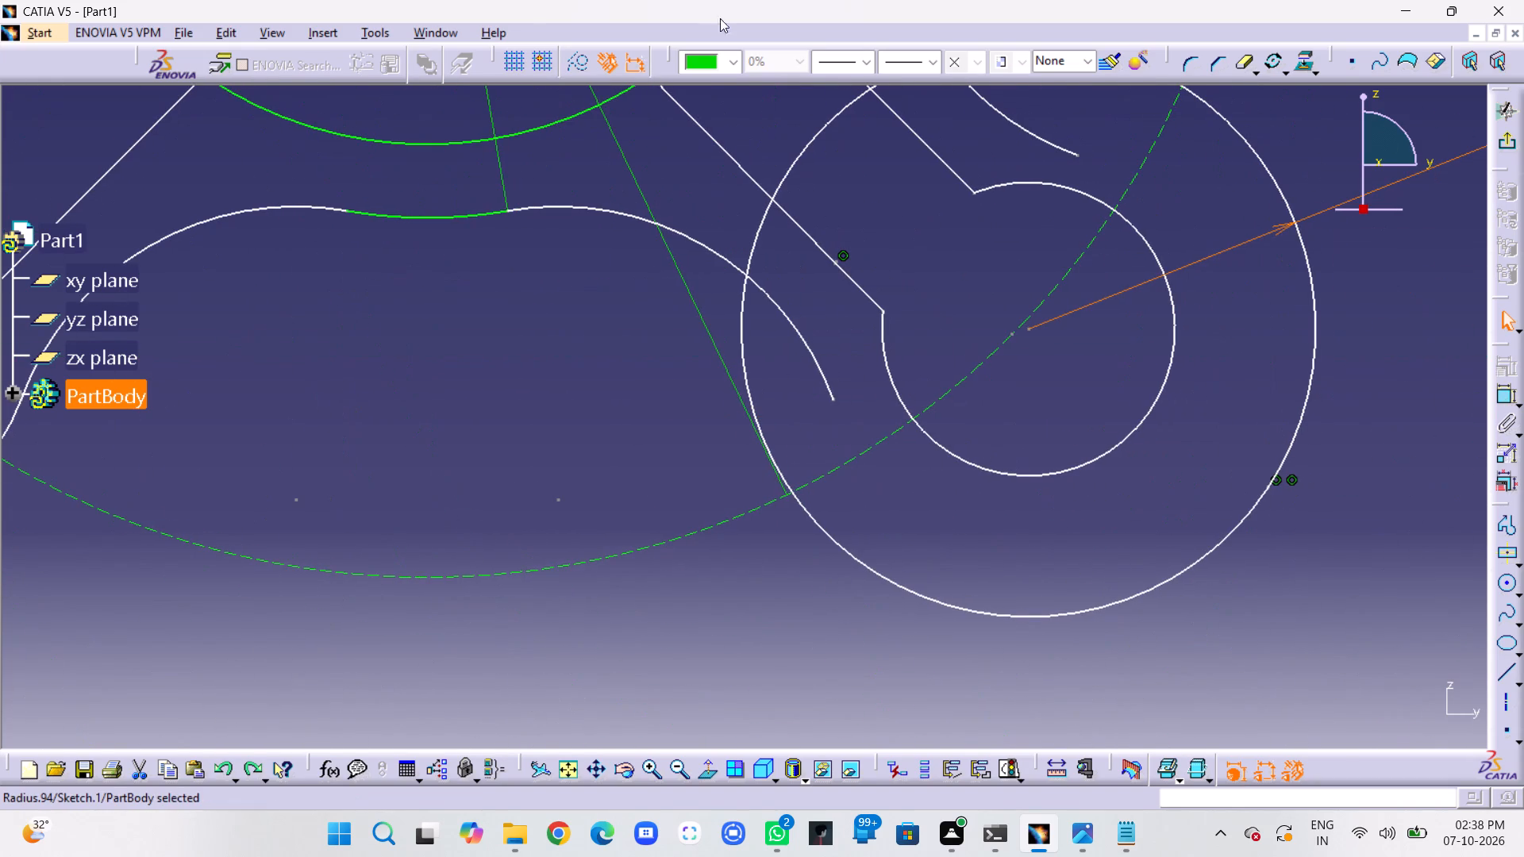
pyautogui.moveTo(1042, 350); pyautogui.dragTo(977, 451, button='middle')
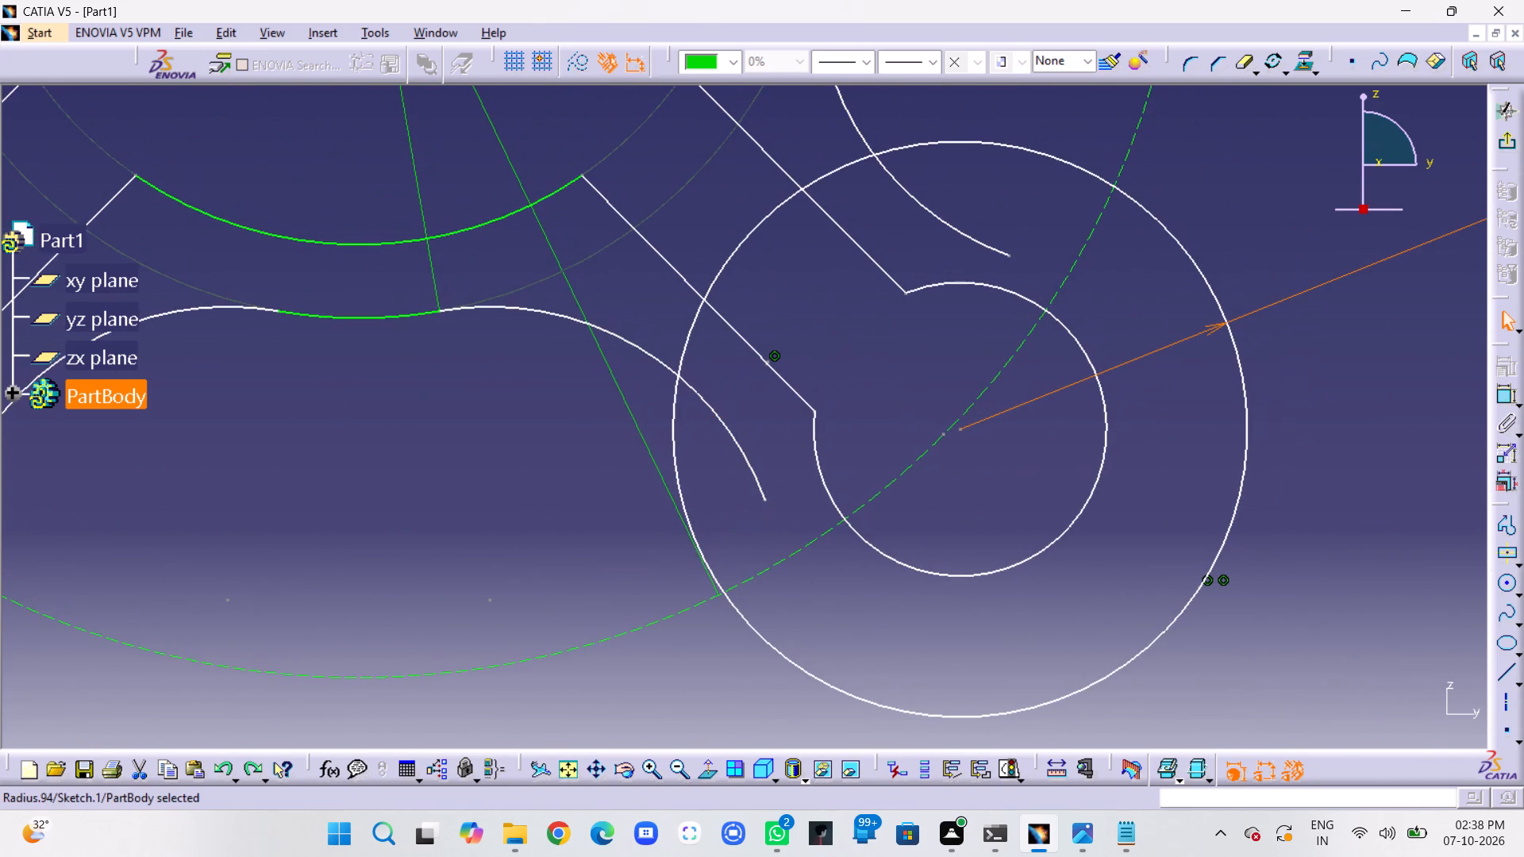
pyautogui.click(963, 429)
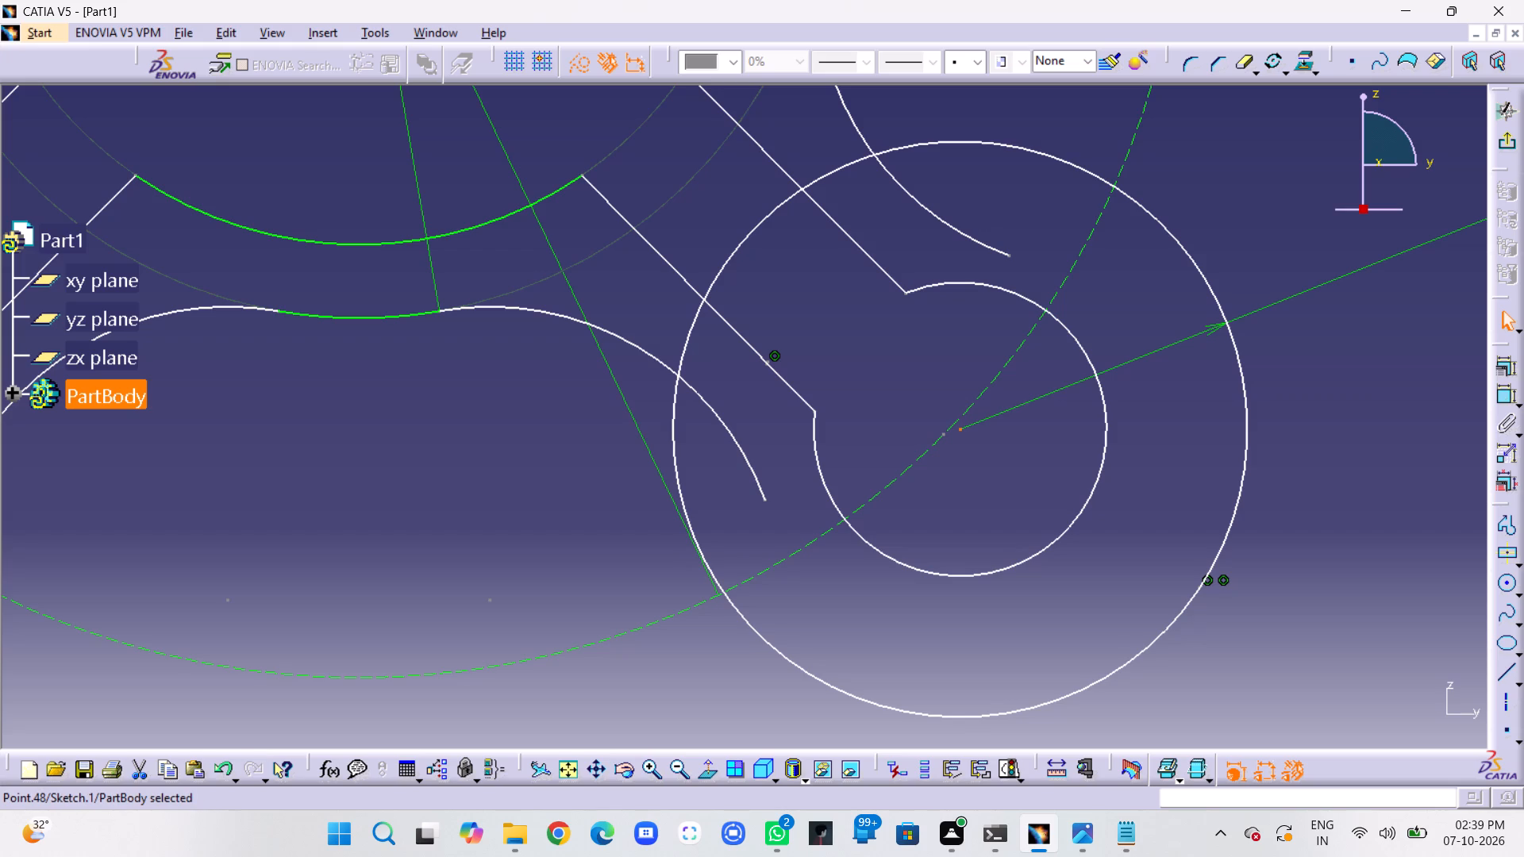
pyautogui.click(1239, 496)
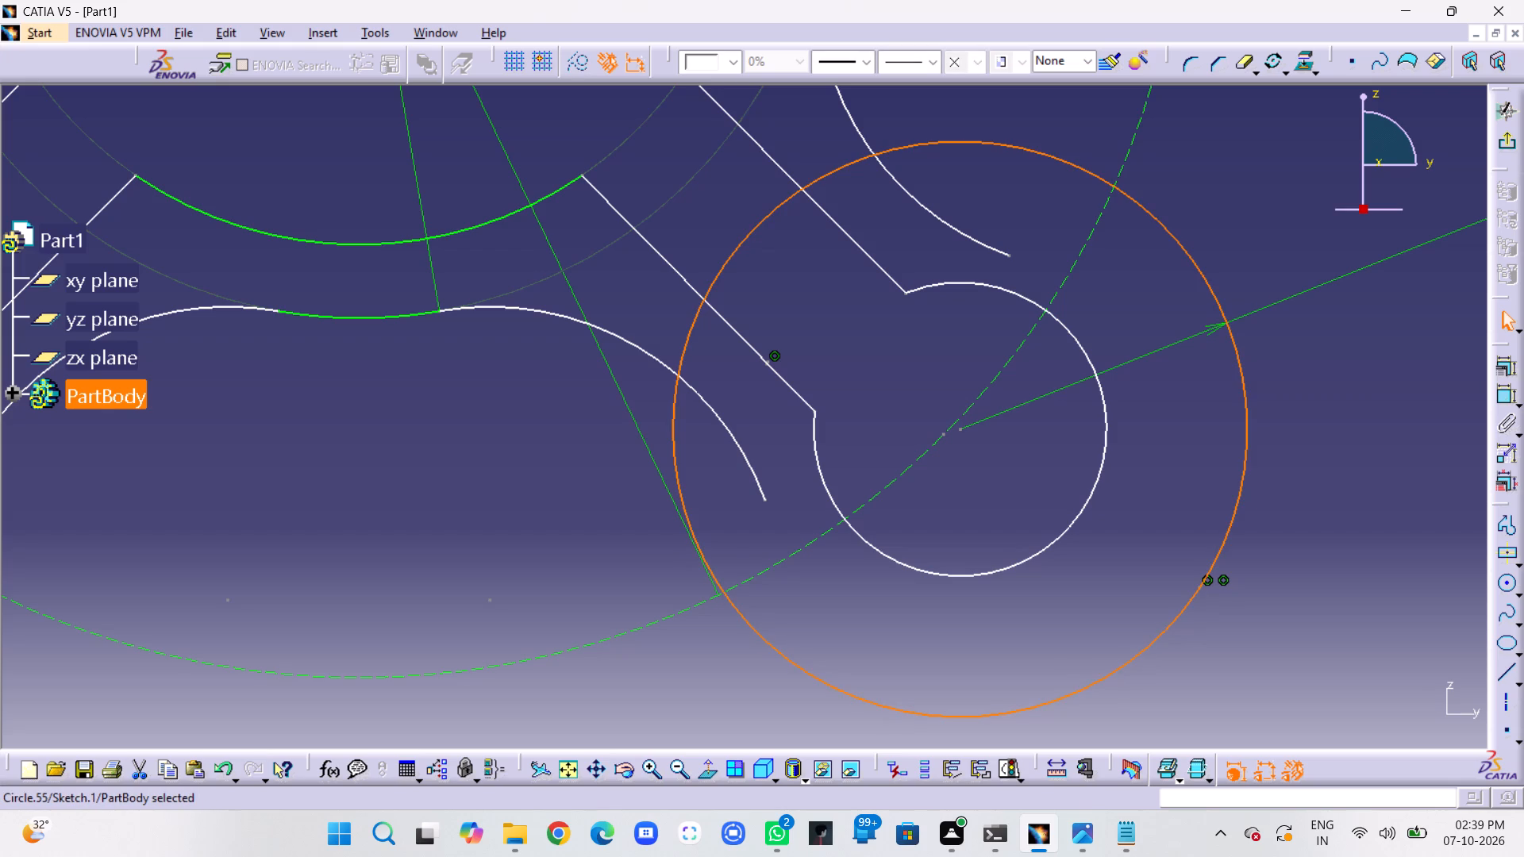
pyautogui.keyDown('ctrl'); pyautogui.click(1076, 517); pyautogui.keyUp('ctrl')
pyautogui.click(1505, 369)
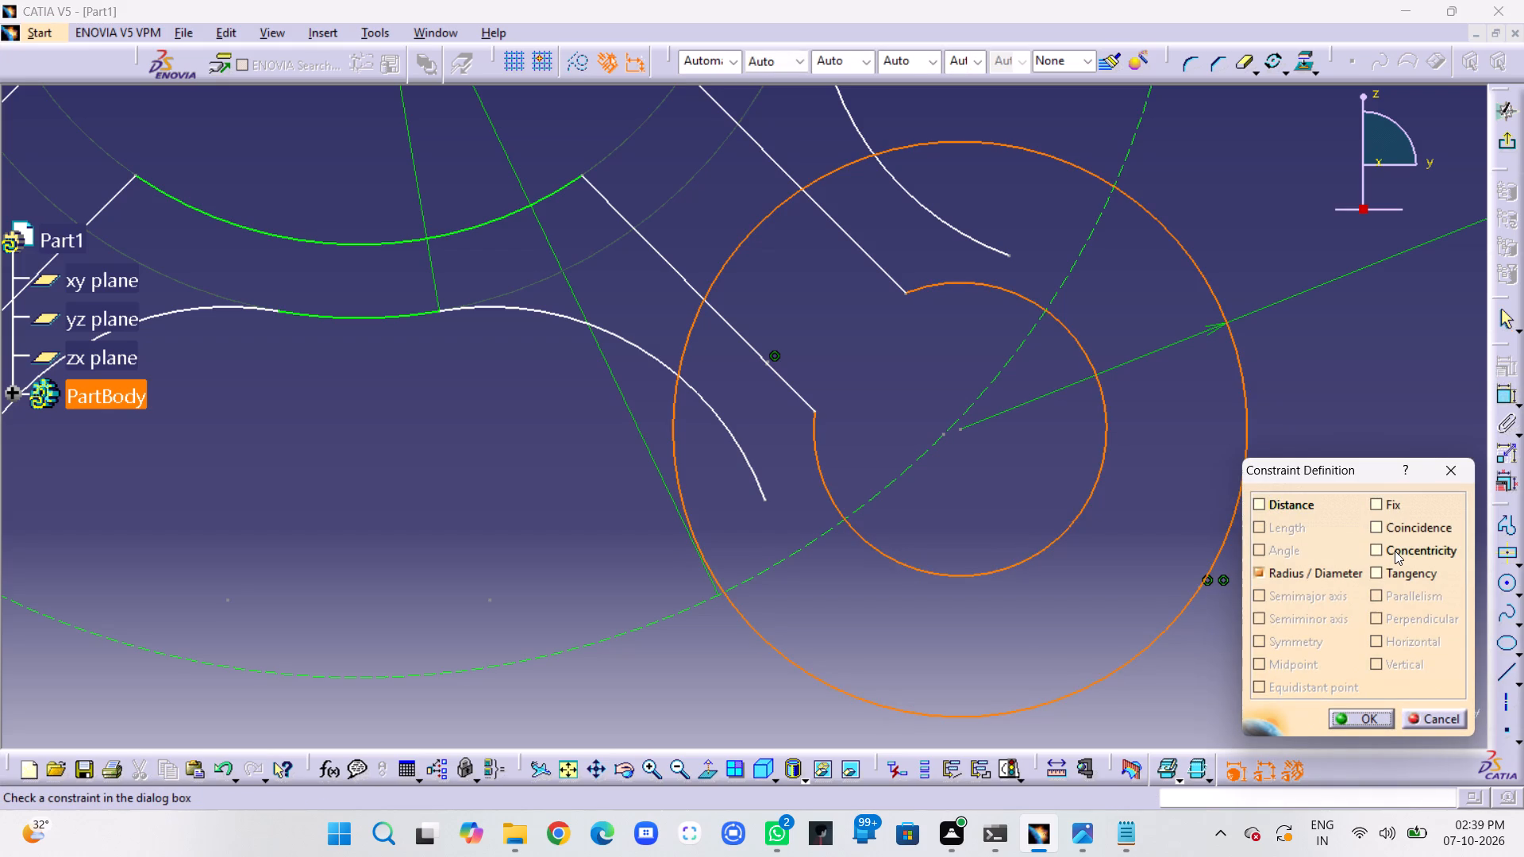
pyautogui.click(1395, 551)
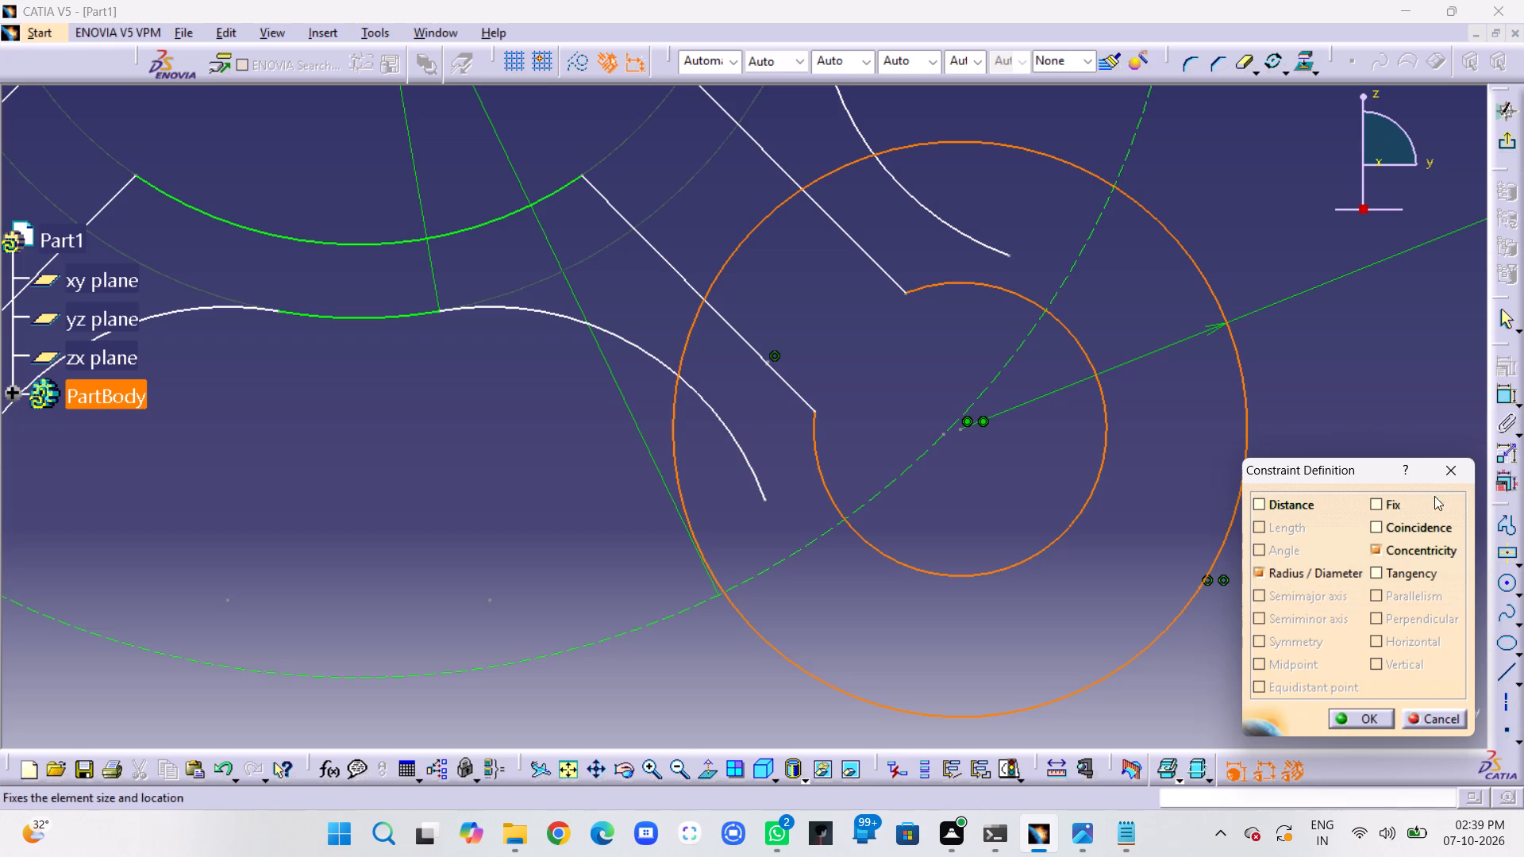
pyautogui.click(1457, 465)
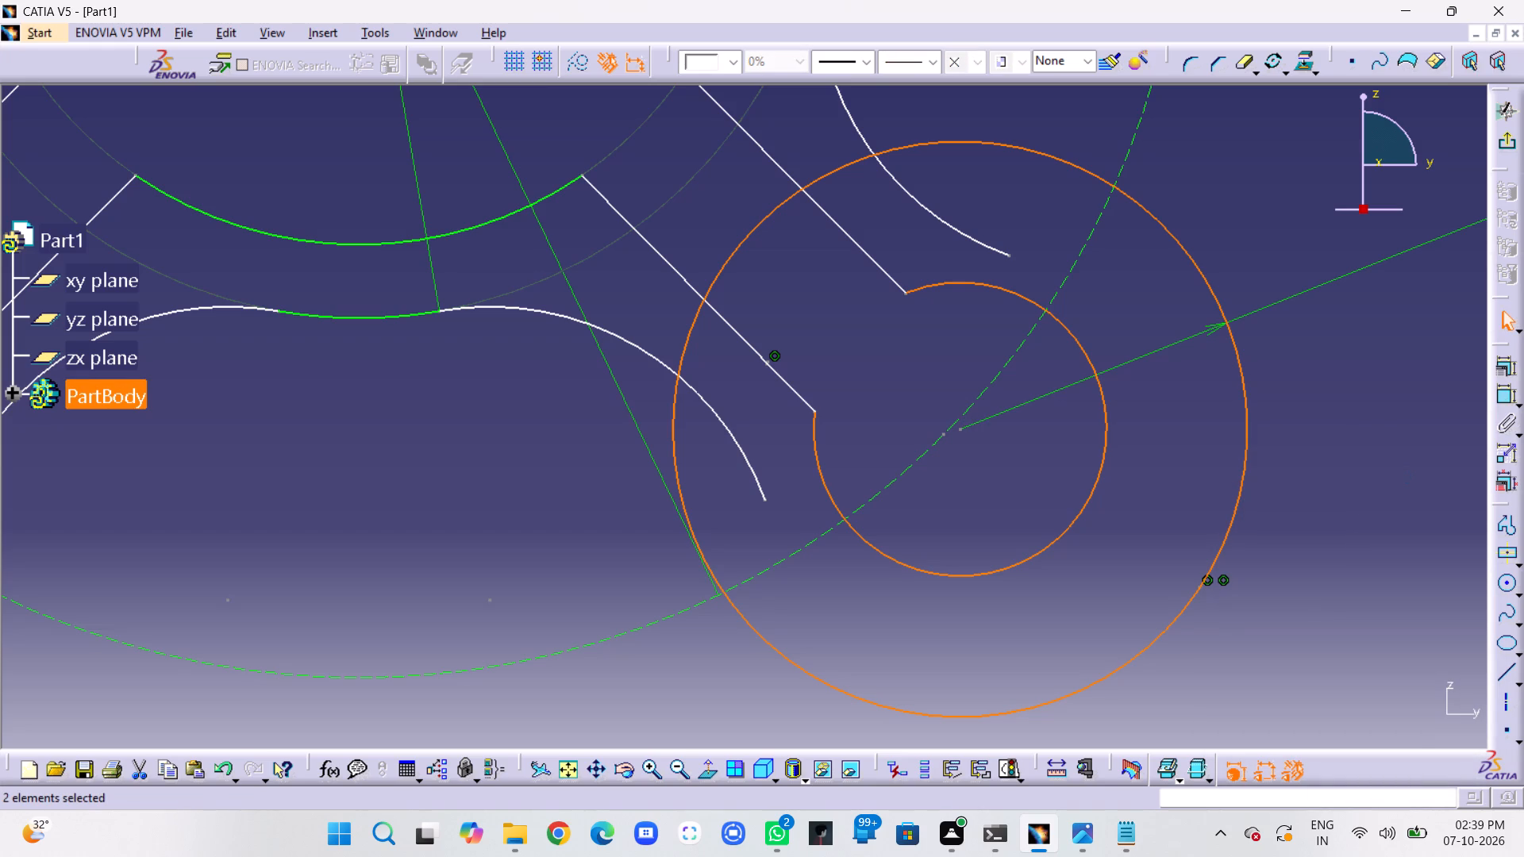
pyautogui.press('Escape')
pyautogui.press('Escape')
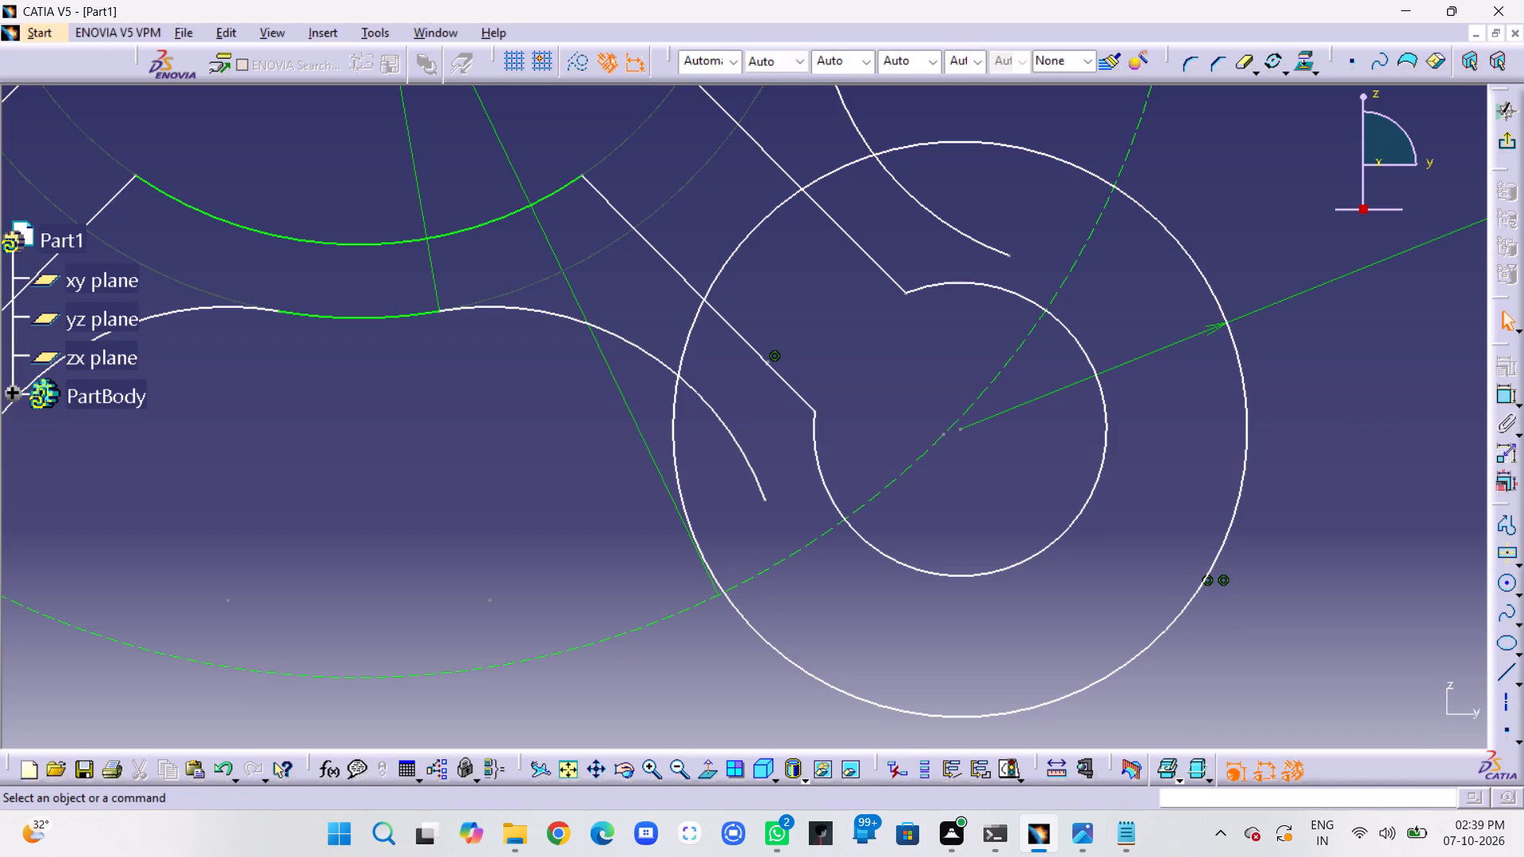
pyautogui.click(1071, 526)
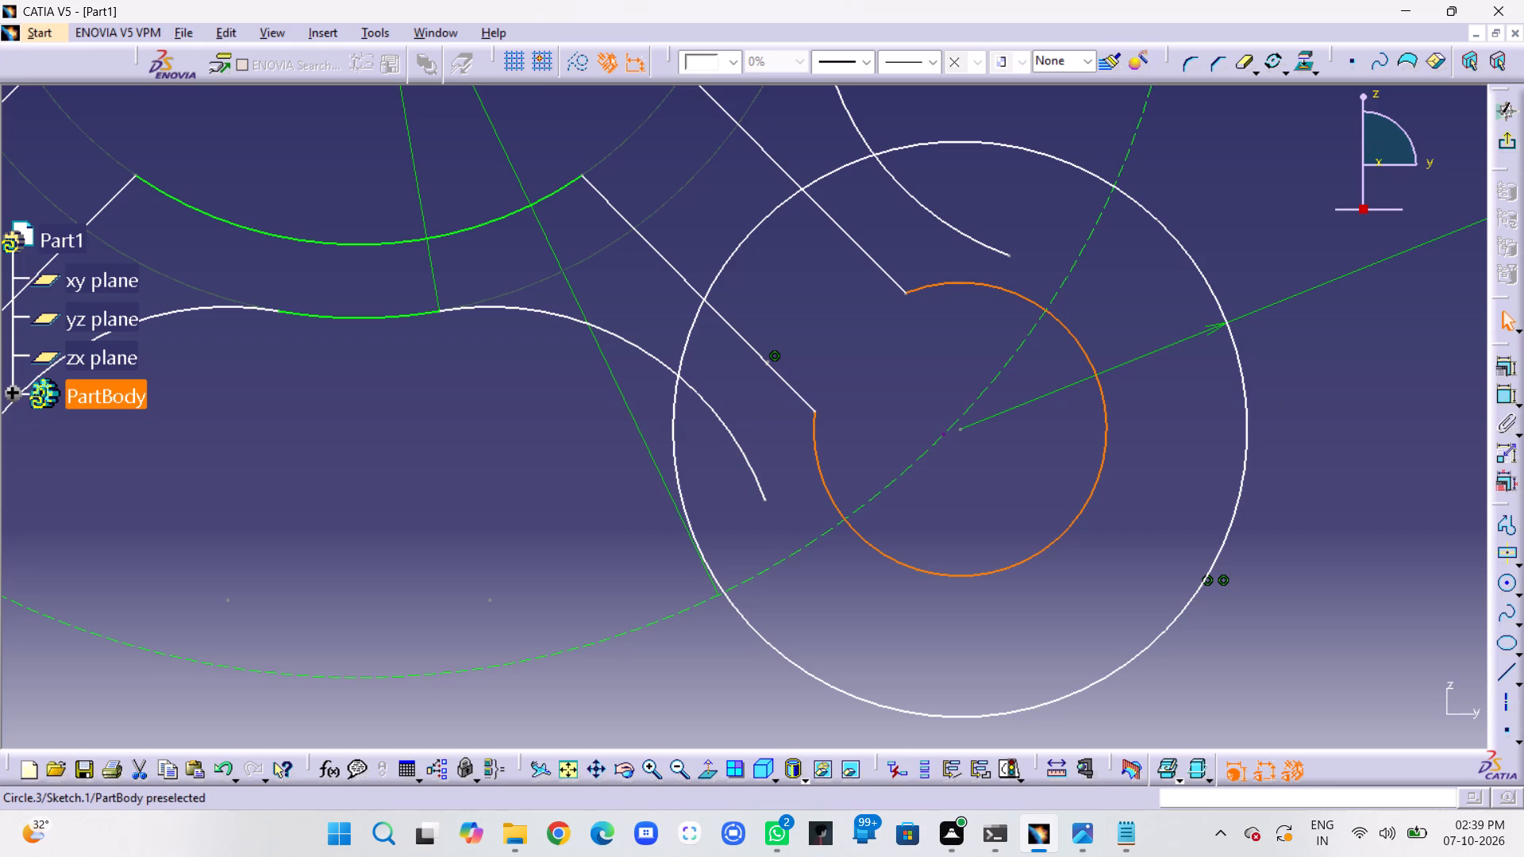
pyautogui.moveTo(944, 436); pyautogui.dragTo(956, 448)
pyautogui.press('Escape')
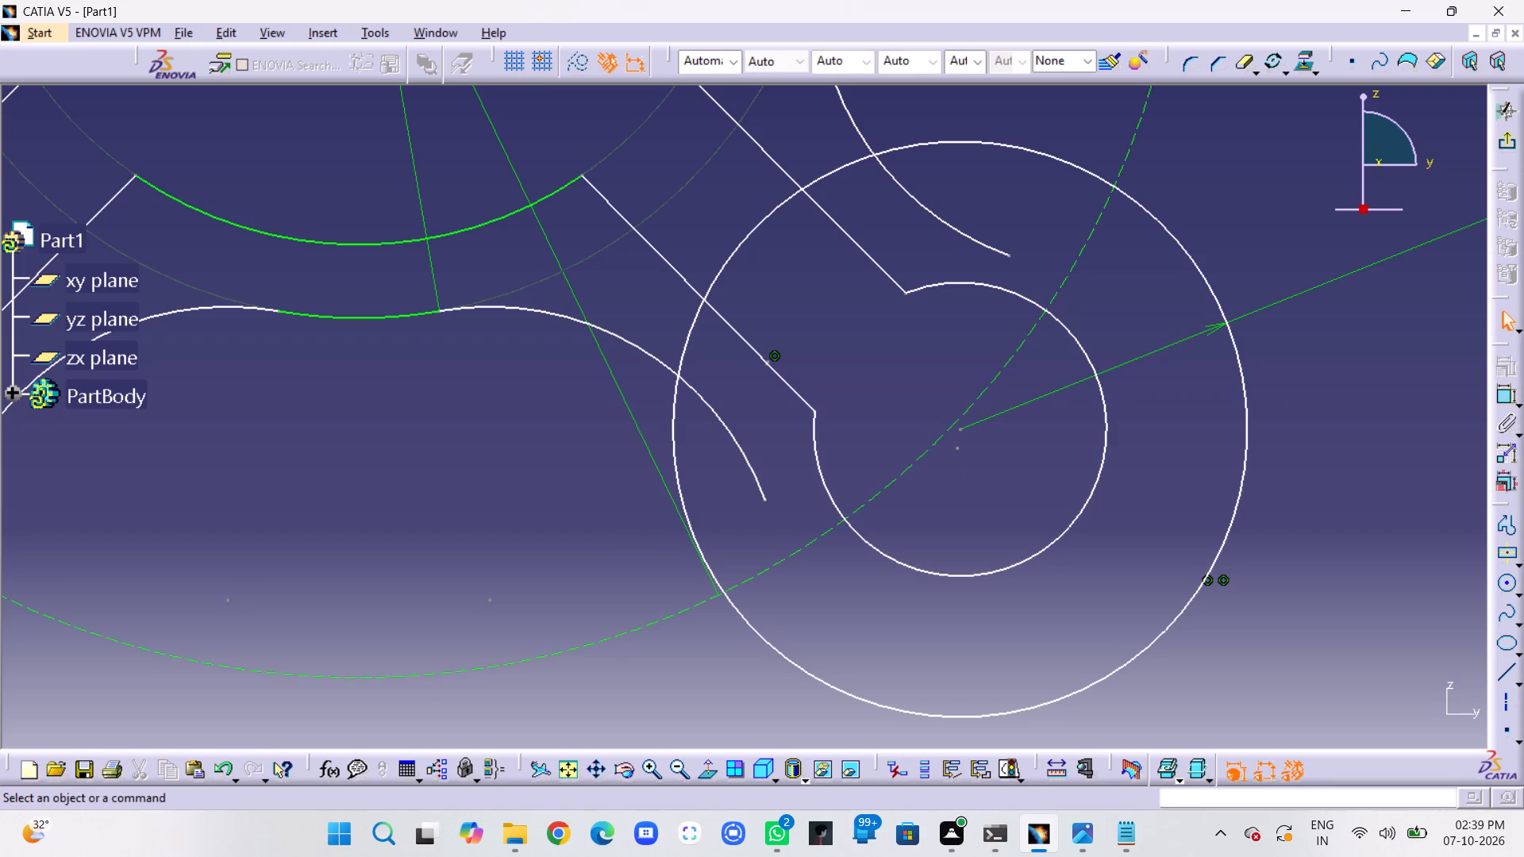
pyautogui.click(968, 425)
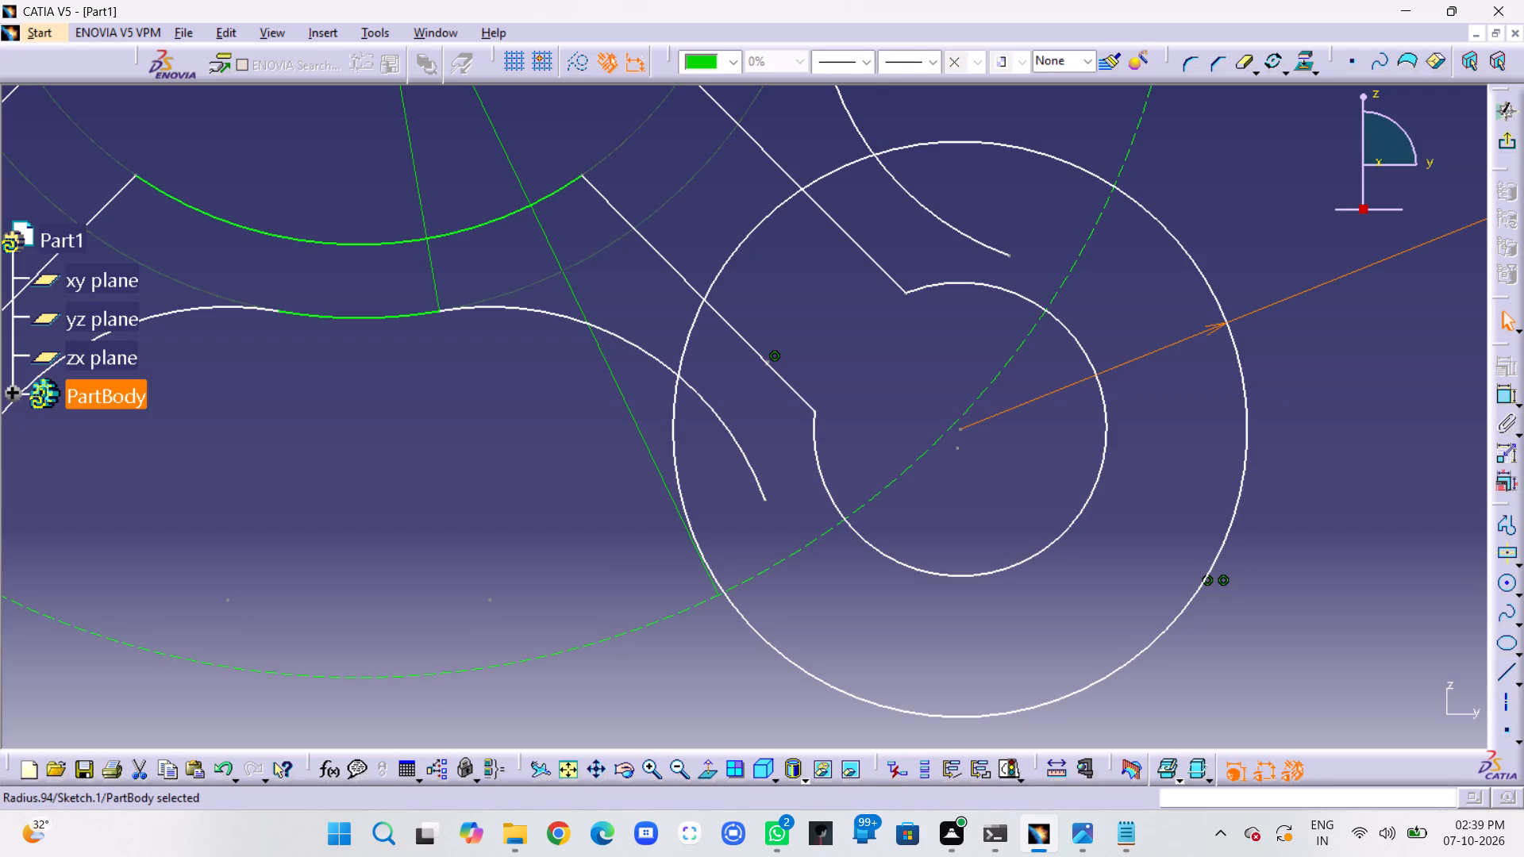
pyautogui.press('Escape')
# Add a radius constraint to the lower-right arm's inner end arc, placing its dimension just outside that arc.
pyautogui.click(1503, 401)
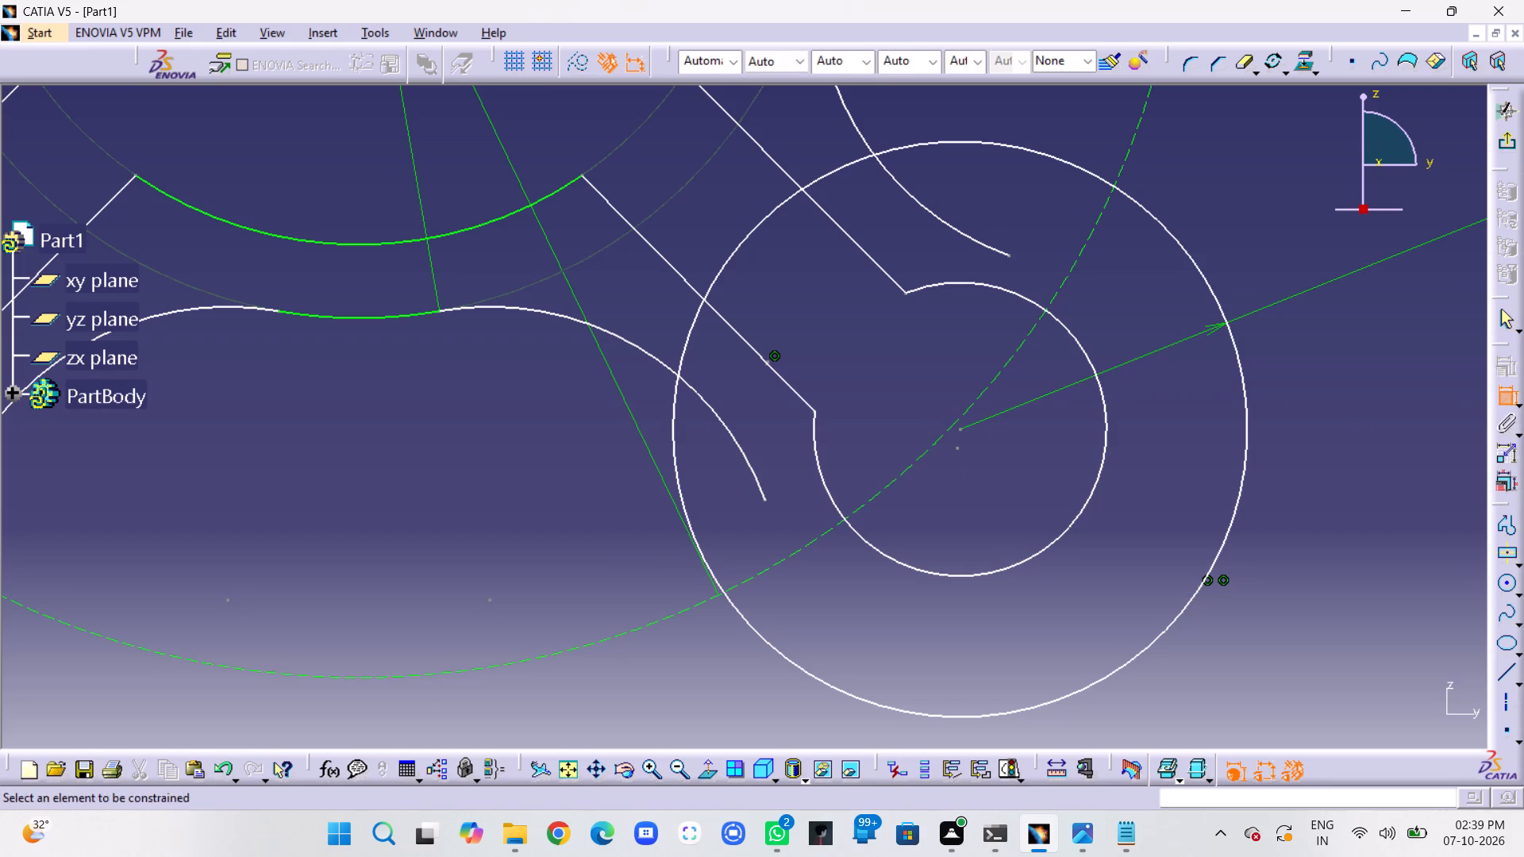
pyautogui.click(1065, 532)
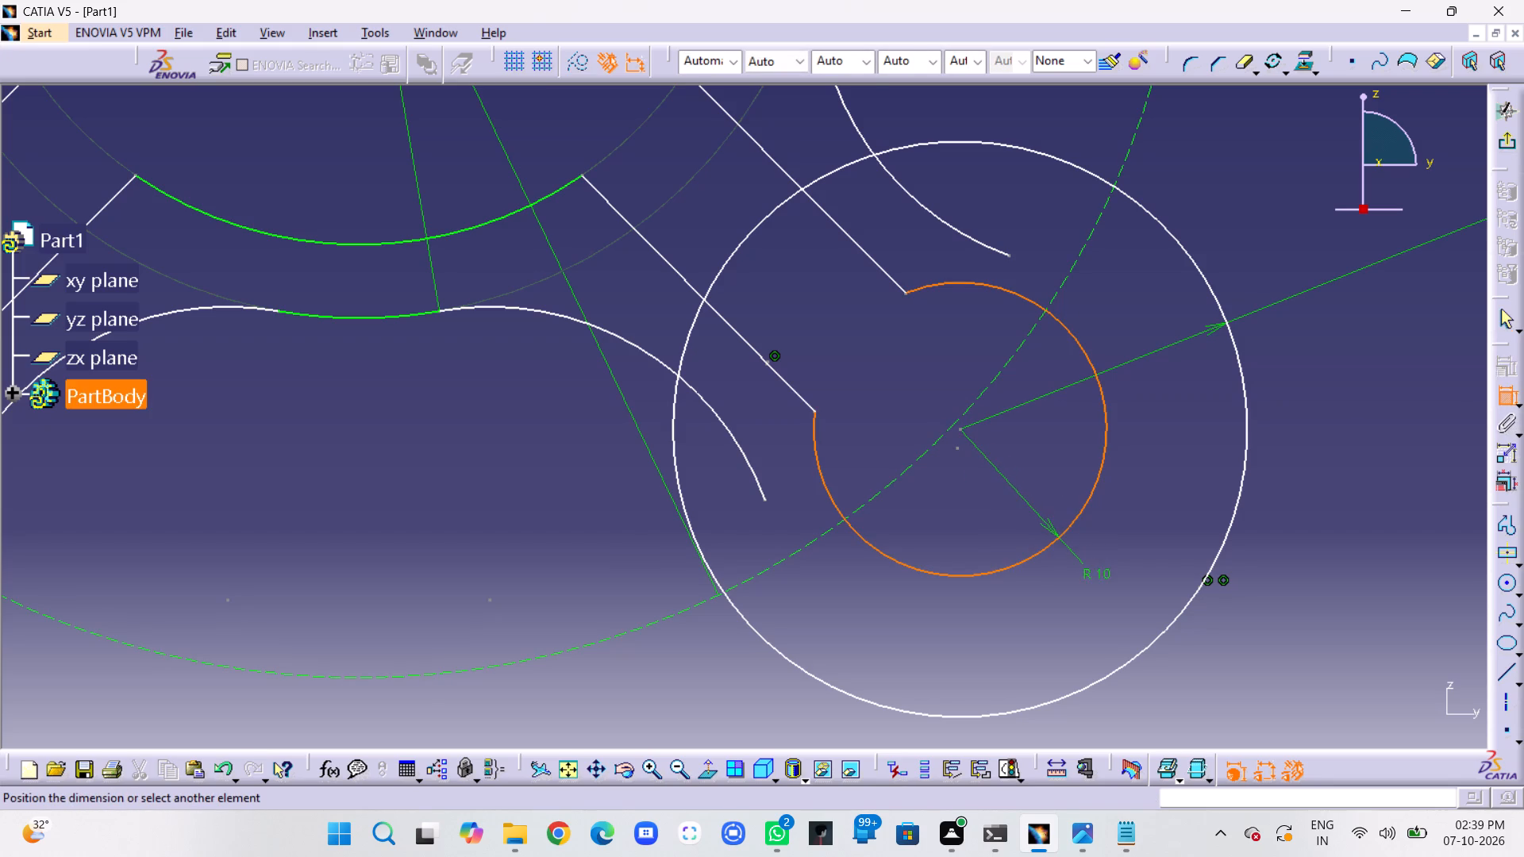
pyautogui.click(1097, 580)
pyautogui.press('Escape')
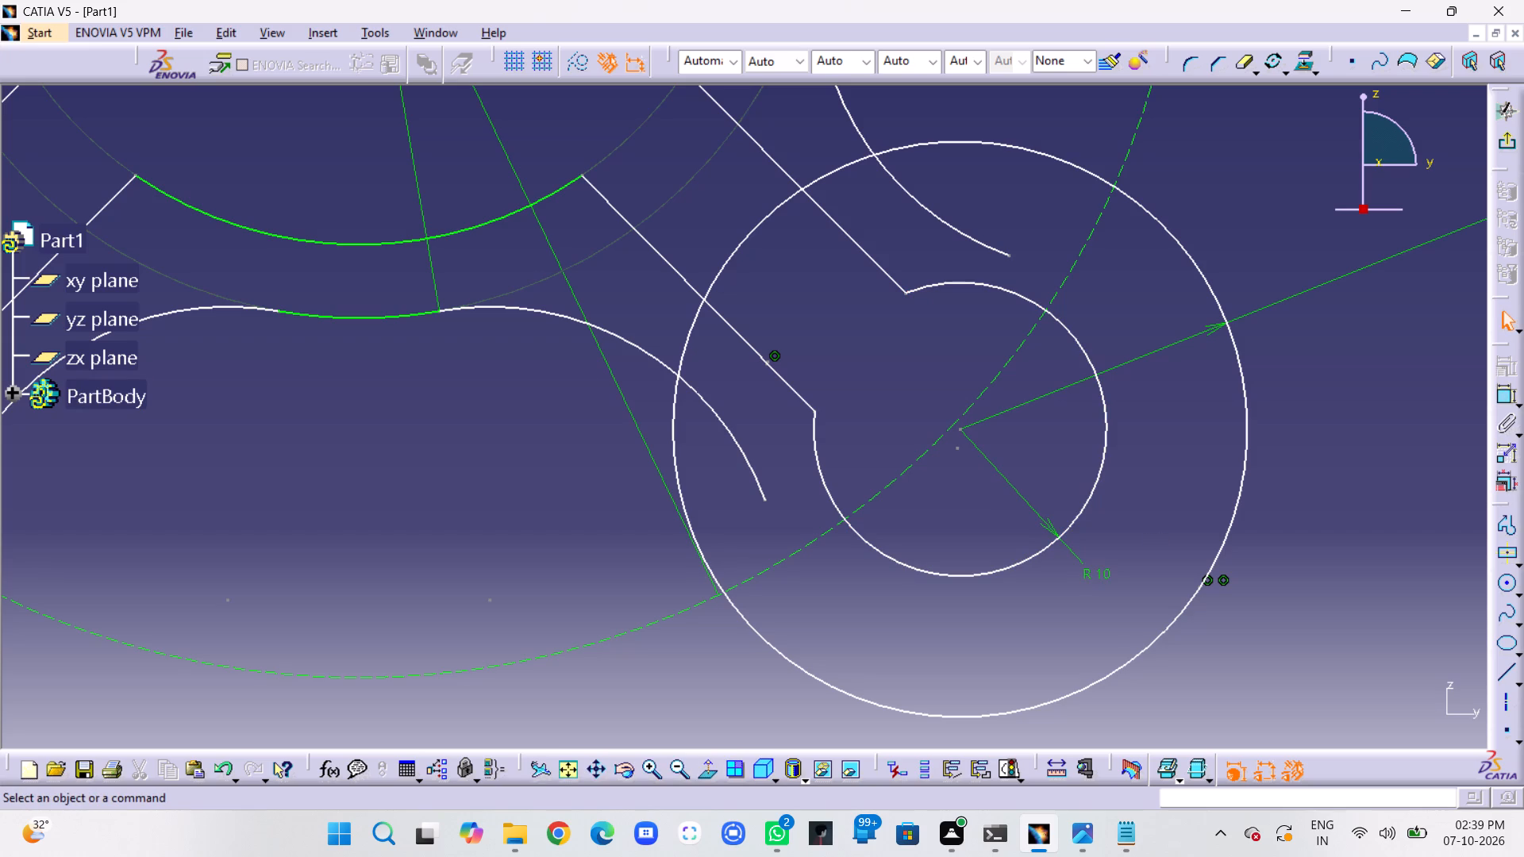
# Delete the stray point near the centre of the lower-right arm's round end.
pyautogui.click(957, 446)
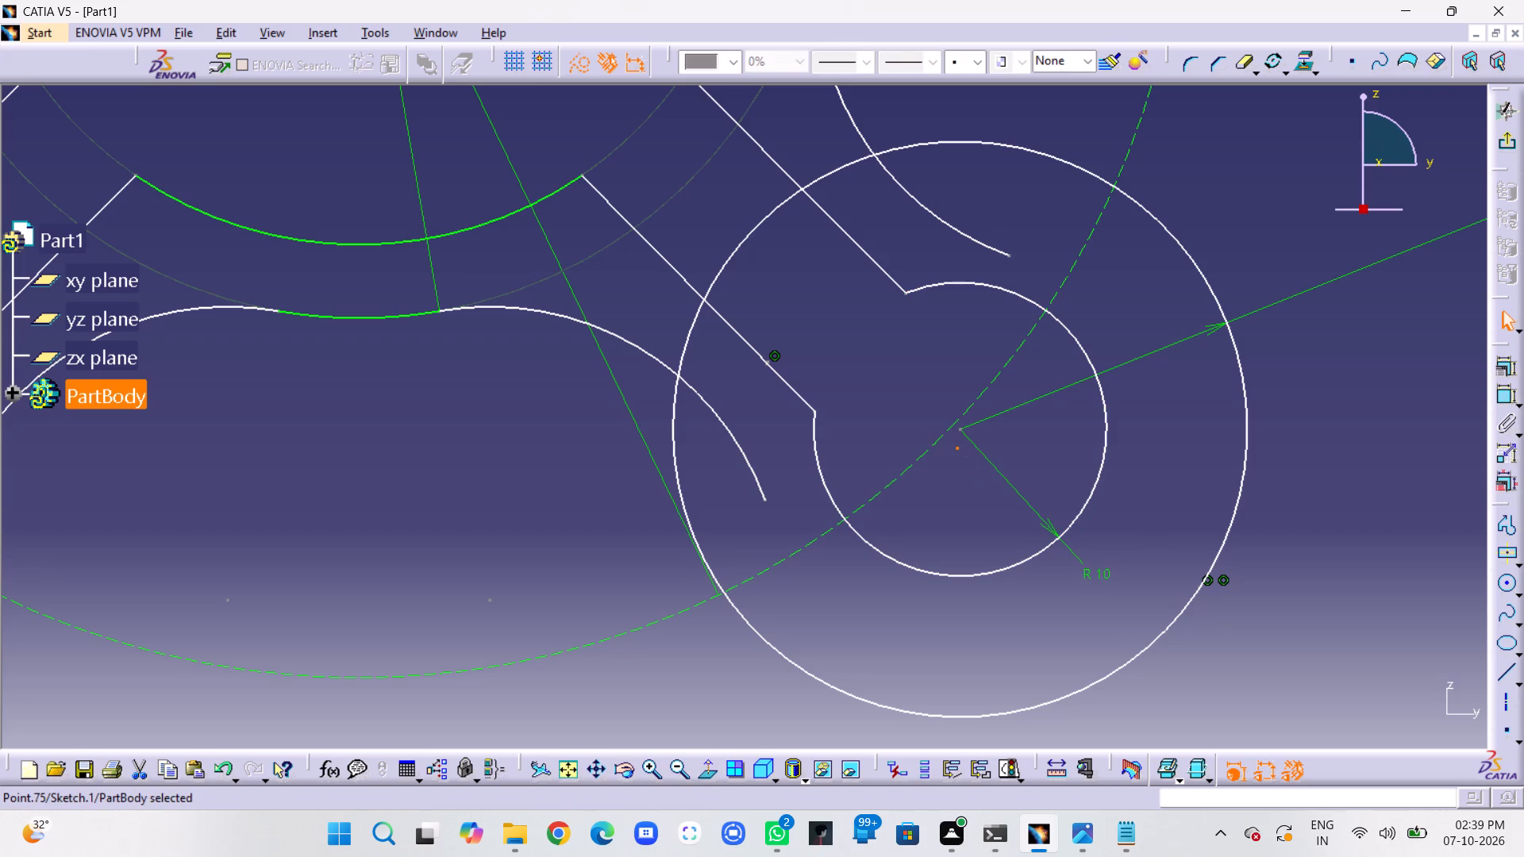
pyautogui.moveTo(983, 495); pyautogui.dragTo(988, 505, button='middle')
pyautogui.rightClick(983, 495)
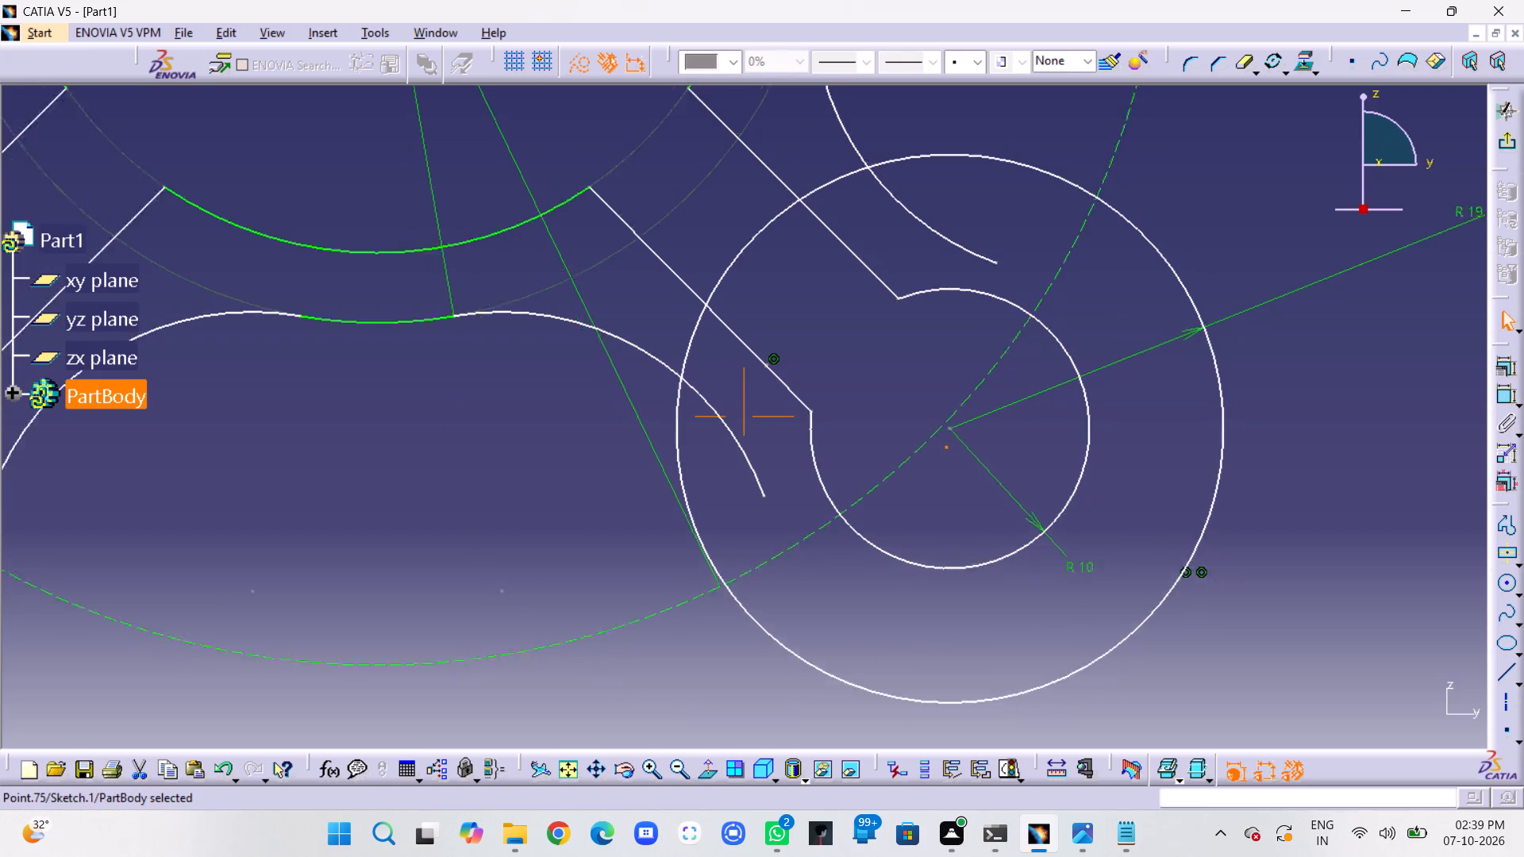
pyautogui.moveTo(988, 505); pyautogui.dragTo(1045, 521, button='middle')
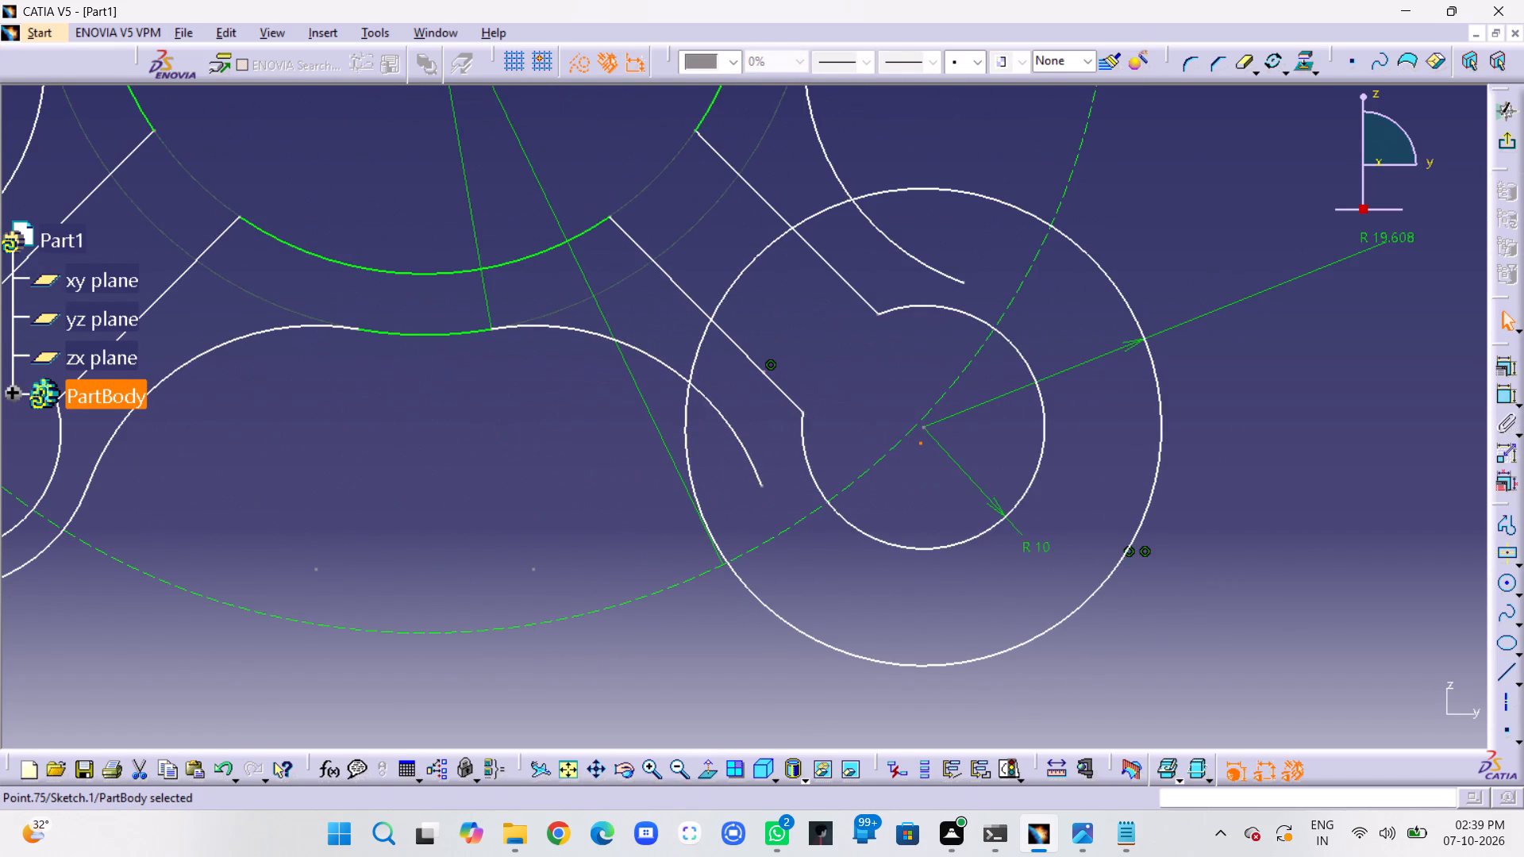
pyautogui.moveTo(922, 441); pyautogui.dragTo(937, 489)
pyautogui.press('Delete')
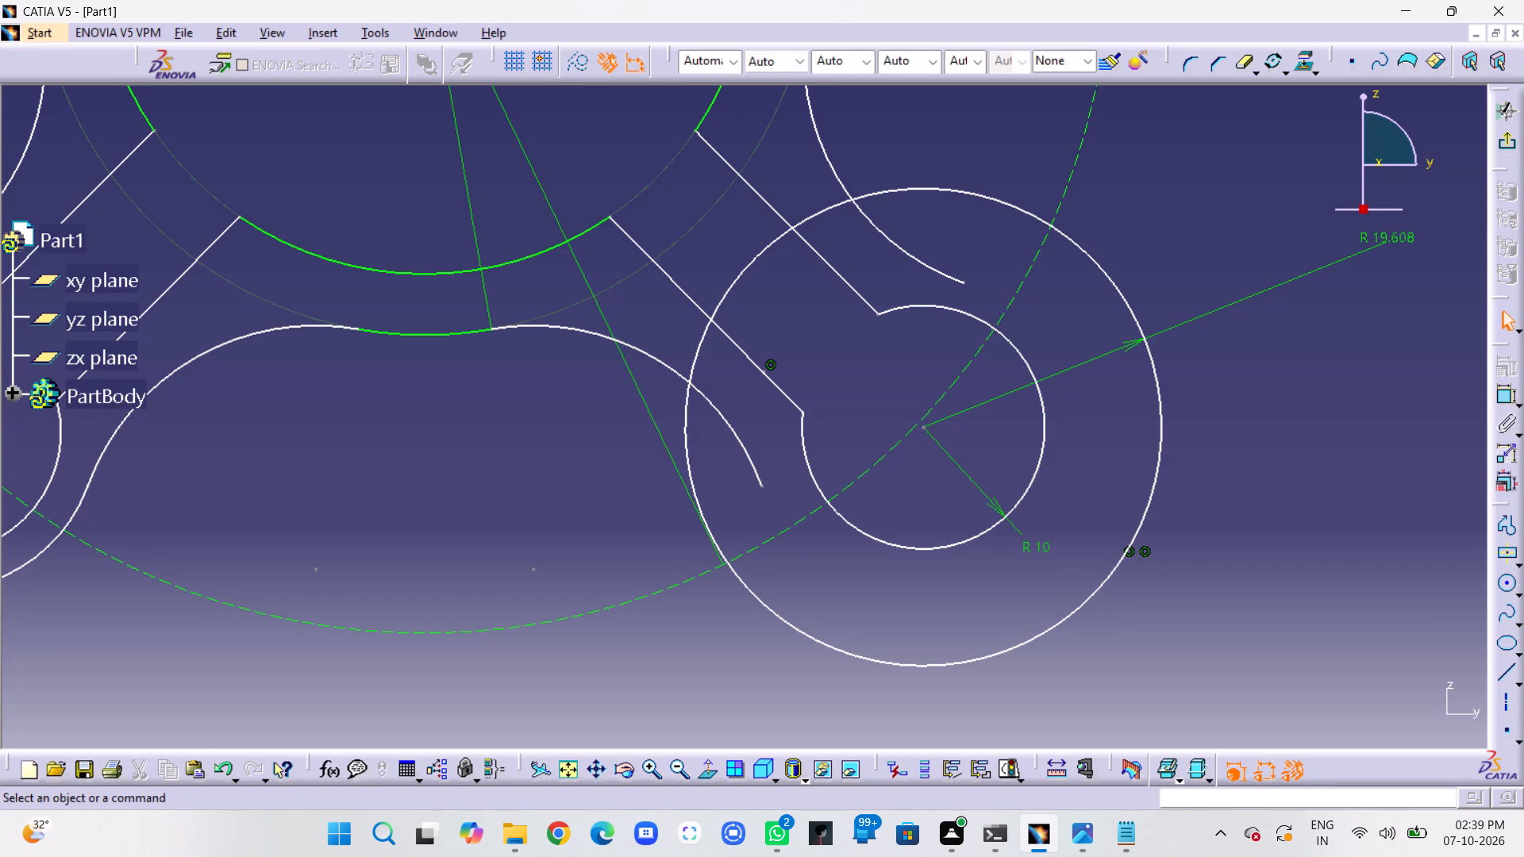
# Reduce the radius of the lower-right arm's outer circle in two stages, first to 18 mm and then to 13 mm.
pyautogui.moveTo(1039, 491); pyautogui.dragTo(1066, 542, button='middle')
pyautogui.rightClick(1040, 491)
pyautogui.moveTo(1070, 544); pyautogui.dragTo(1130, 598, button='middle')
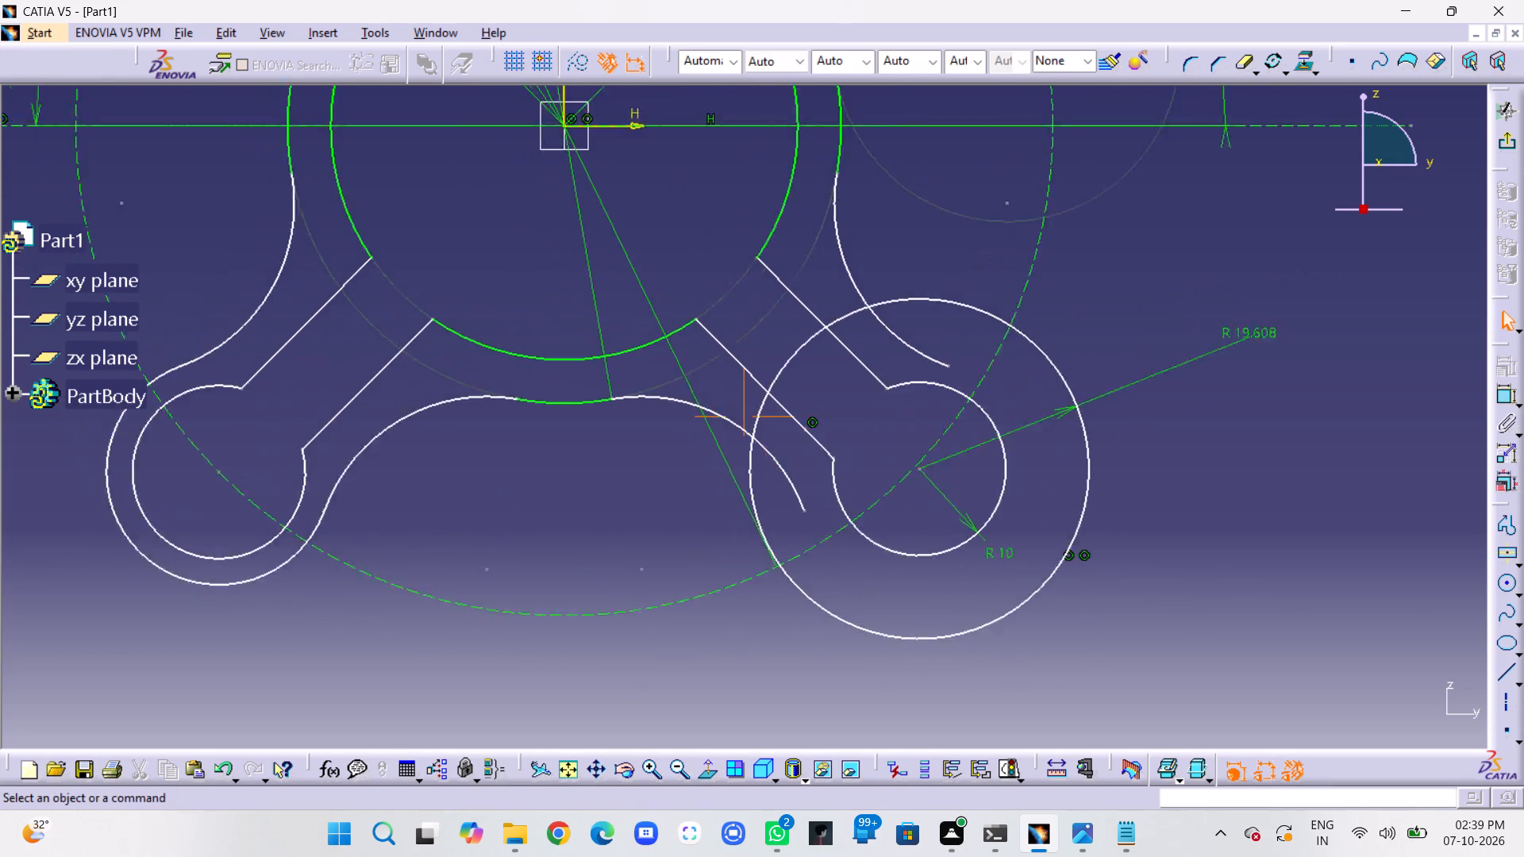
pyautogui.moveTo(1130, 598); pyautogui.dragTo(1185, 634, button='middle')
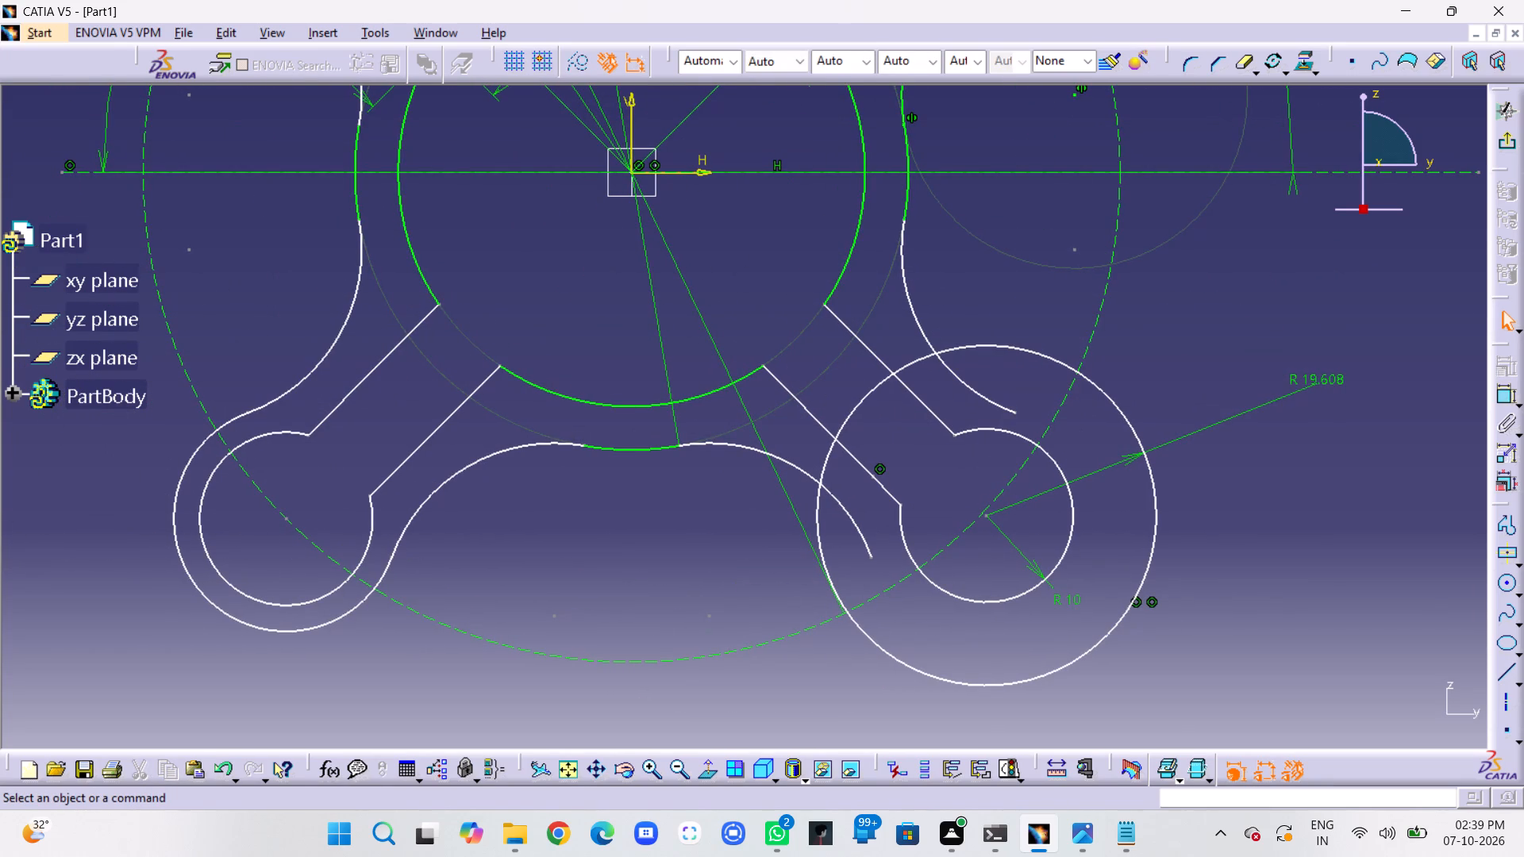
pyautogui.doubleClick(1340, 379)
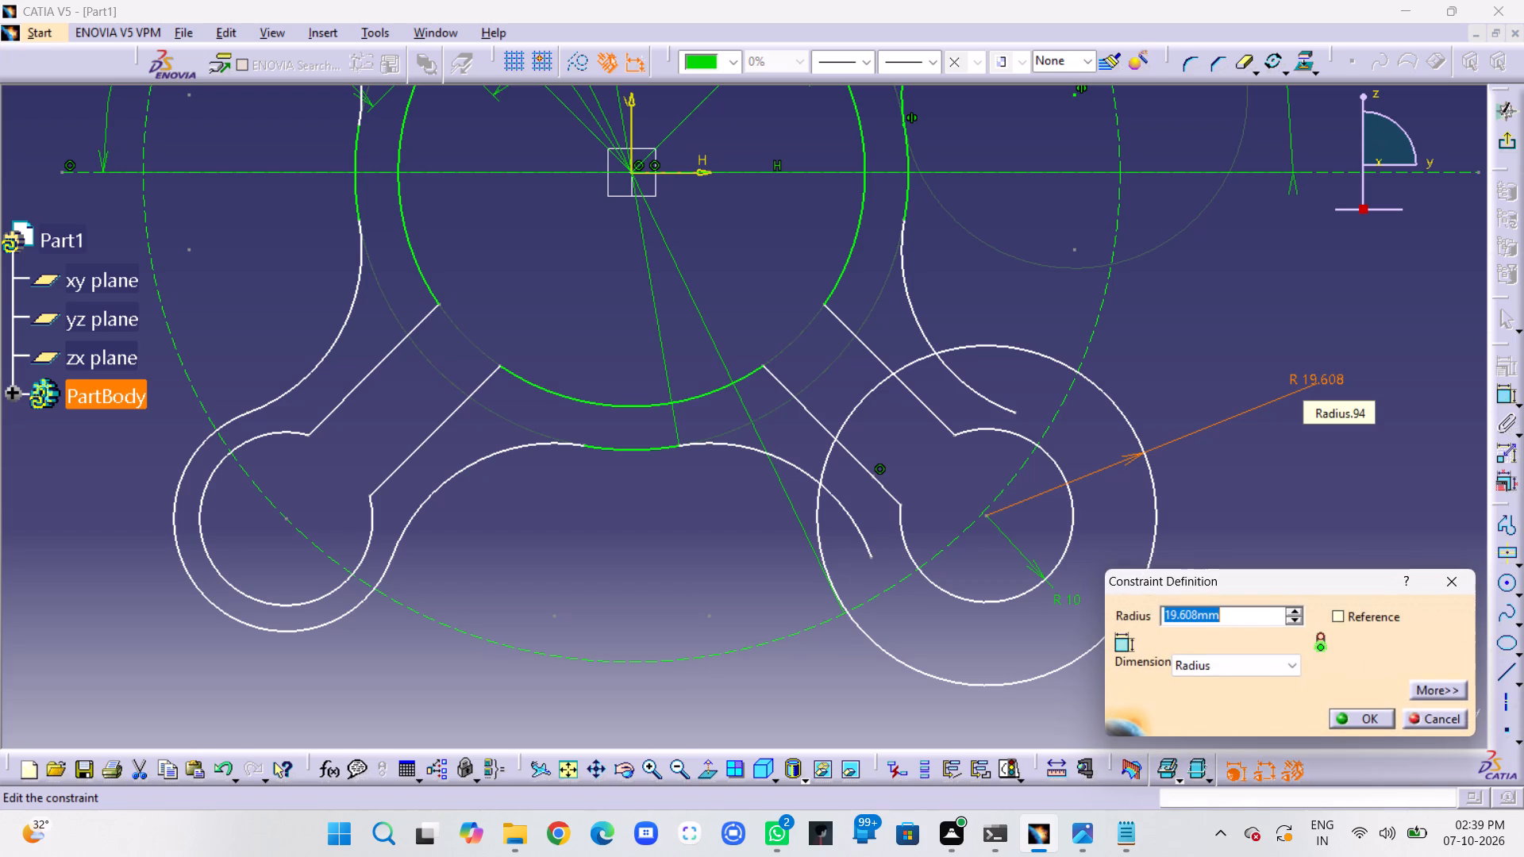
pyautogui.write('18')
pyautogui.press('Return')
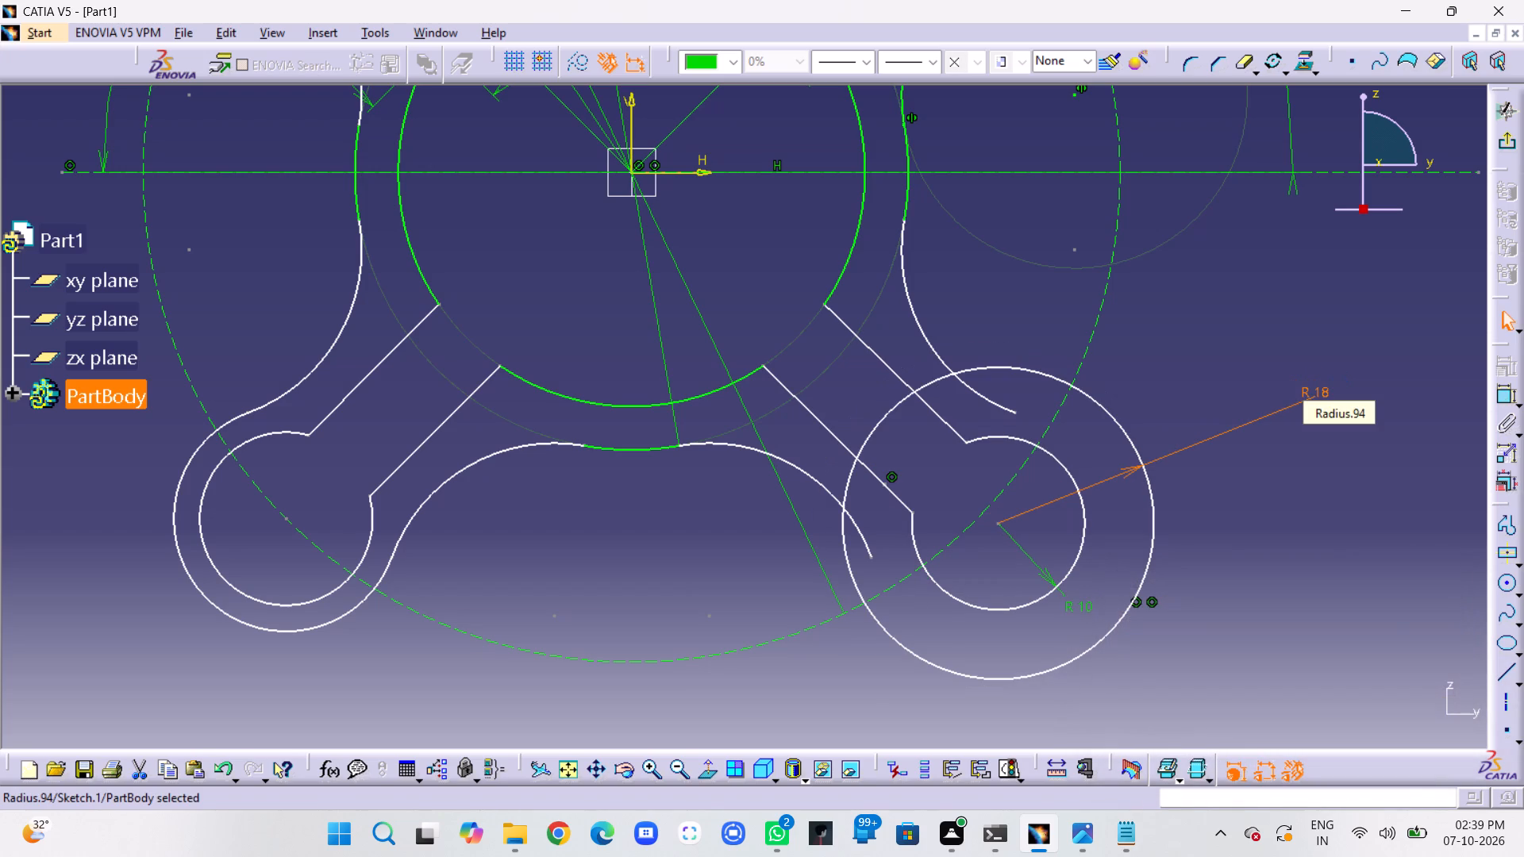
pyautogui.doubleClick(1319, 393)
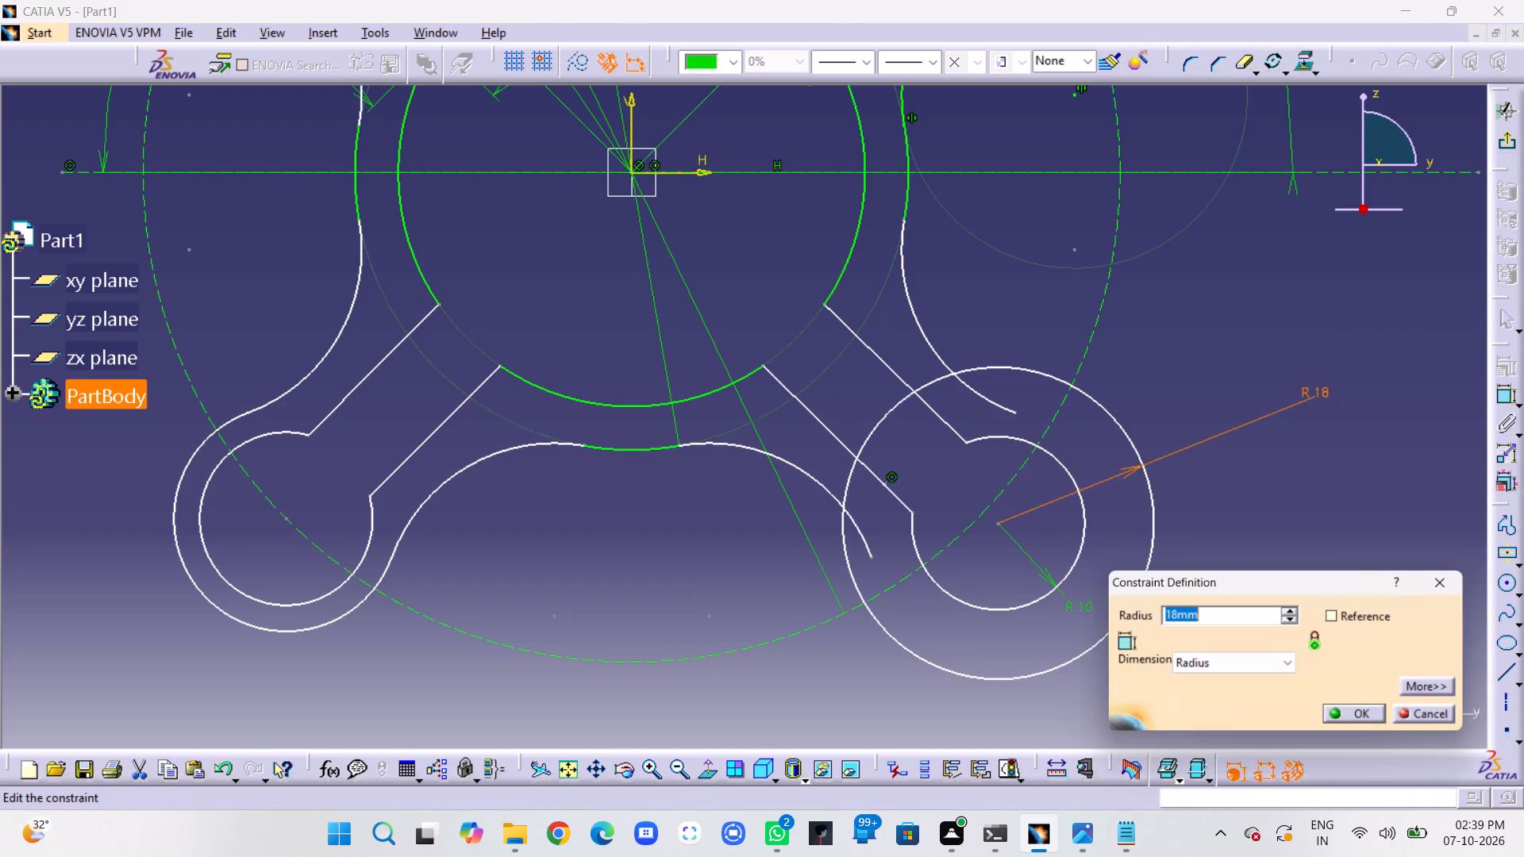
pyautogui.write('13')
pyautogui.press('Return')
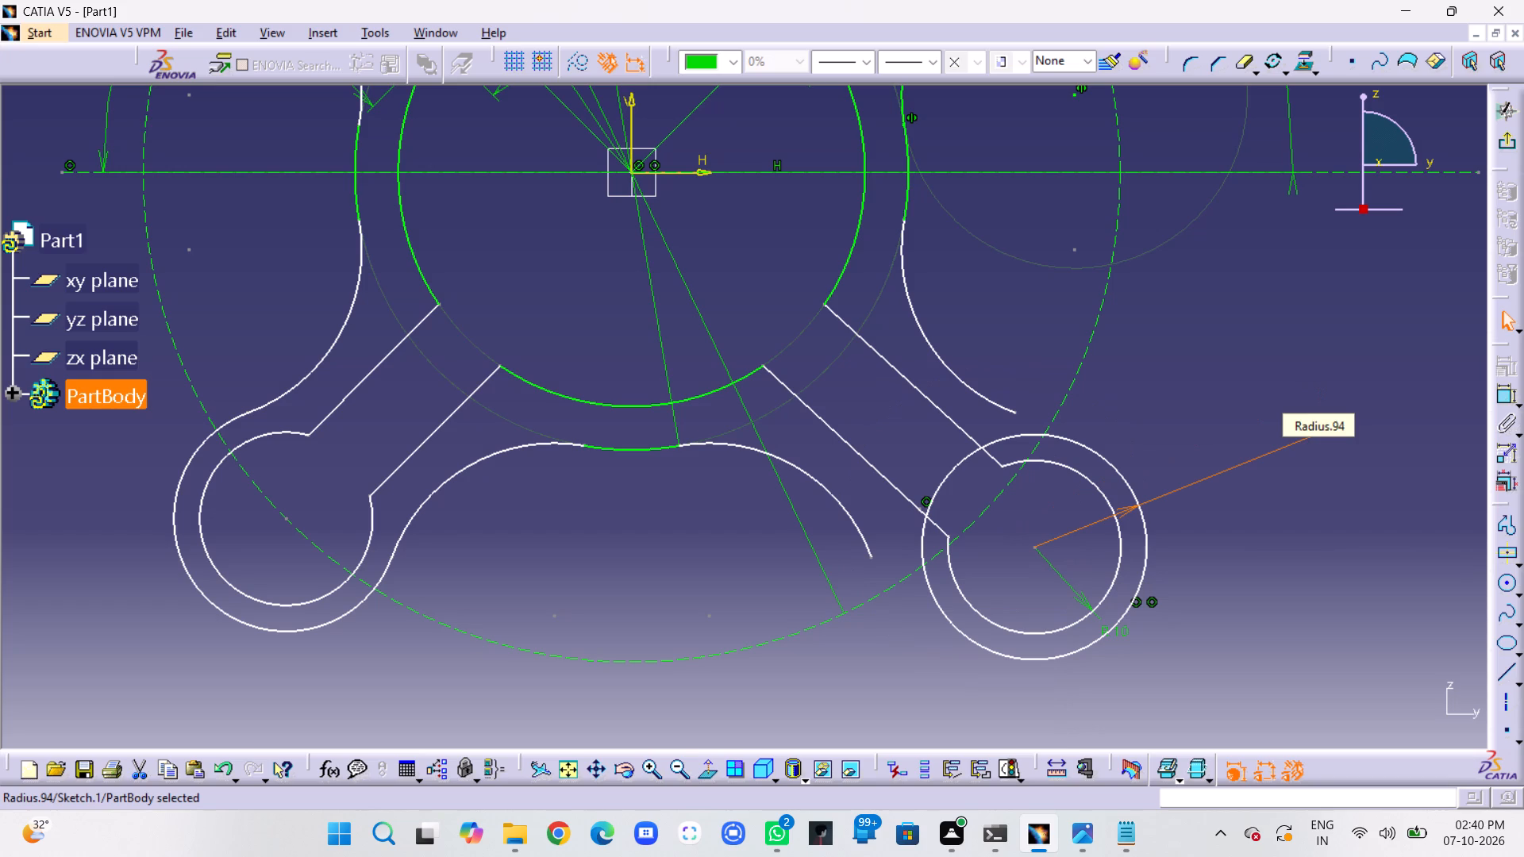
# Quick Trim the portion of the lower-right arm's R 13 circle lying between the two straight arm lines.
pyautogui.click(1246, 68)
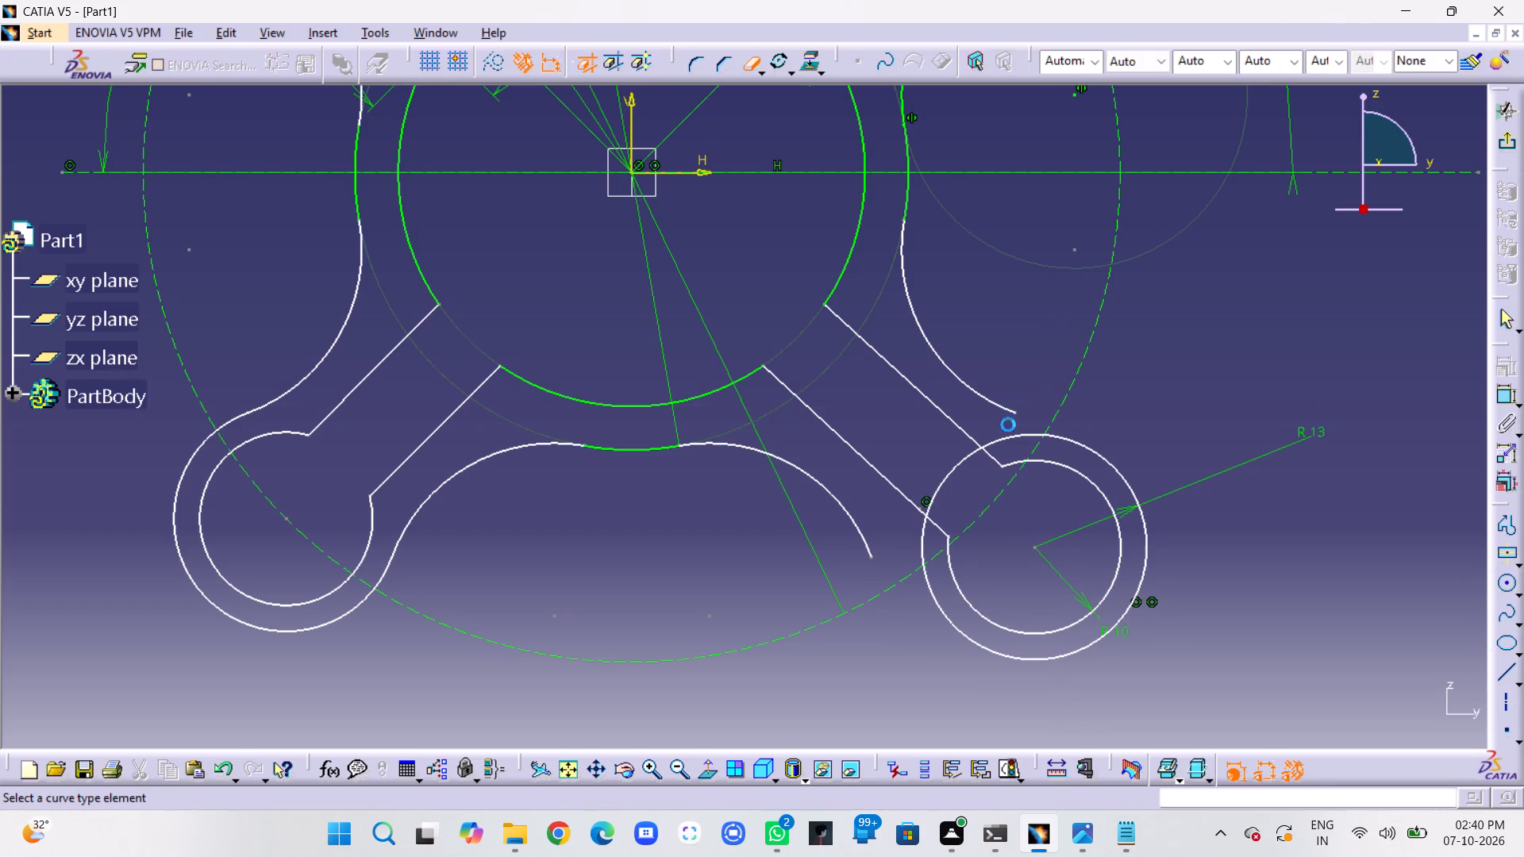
pyautogui.click(950, 471)
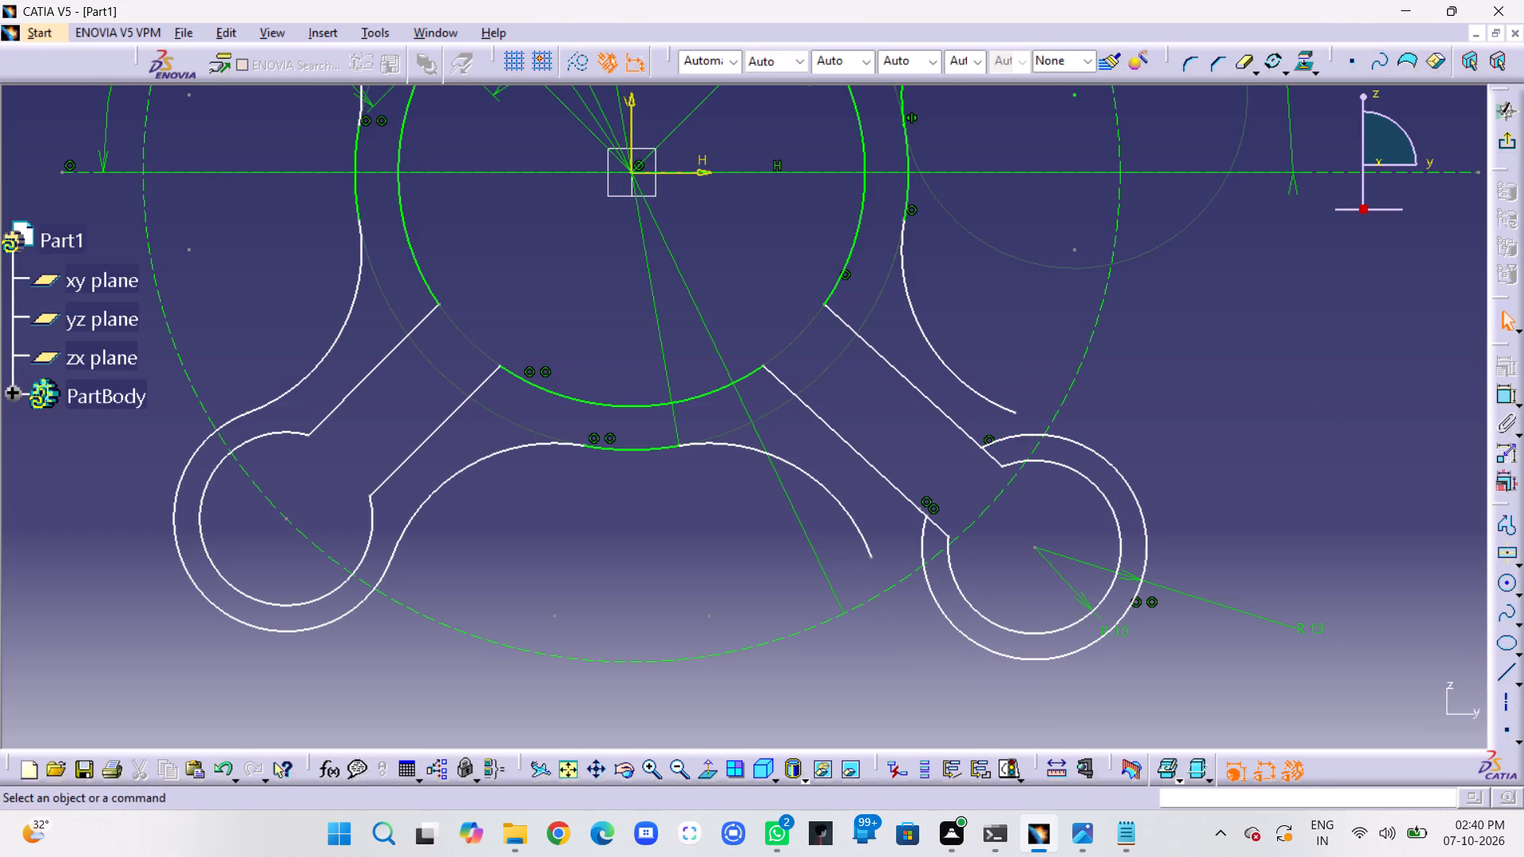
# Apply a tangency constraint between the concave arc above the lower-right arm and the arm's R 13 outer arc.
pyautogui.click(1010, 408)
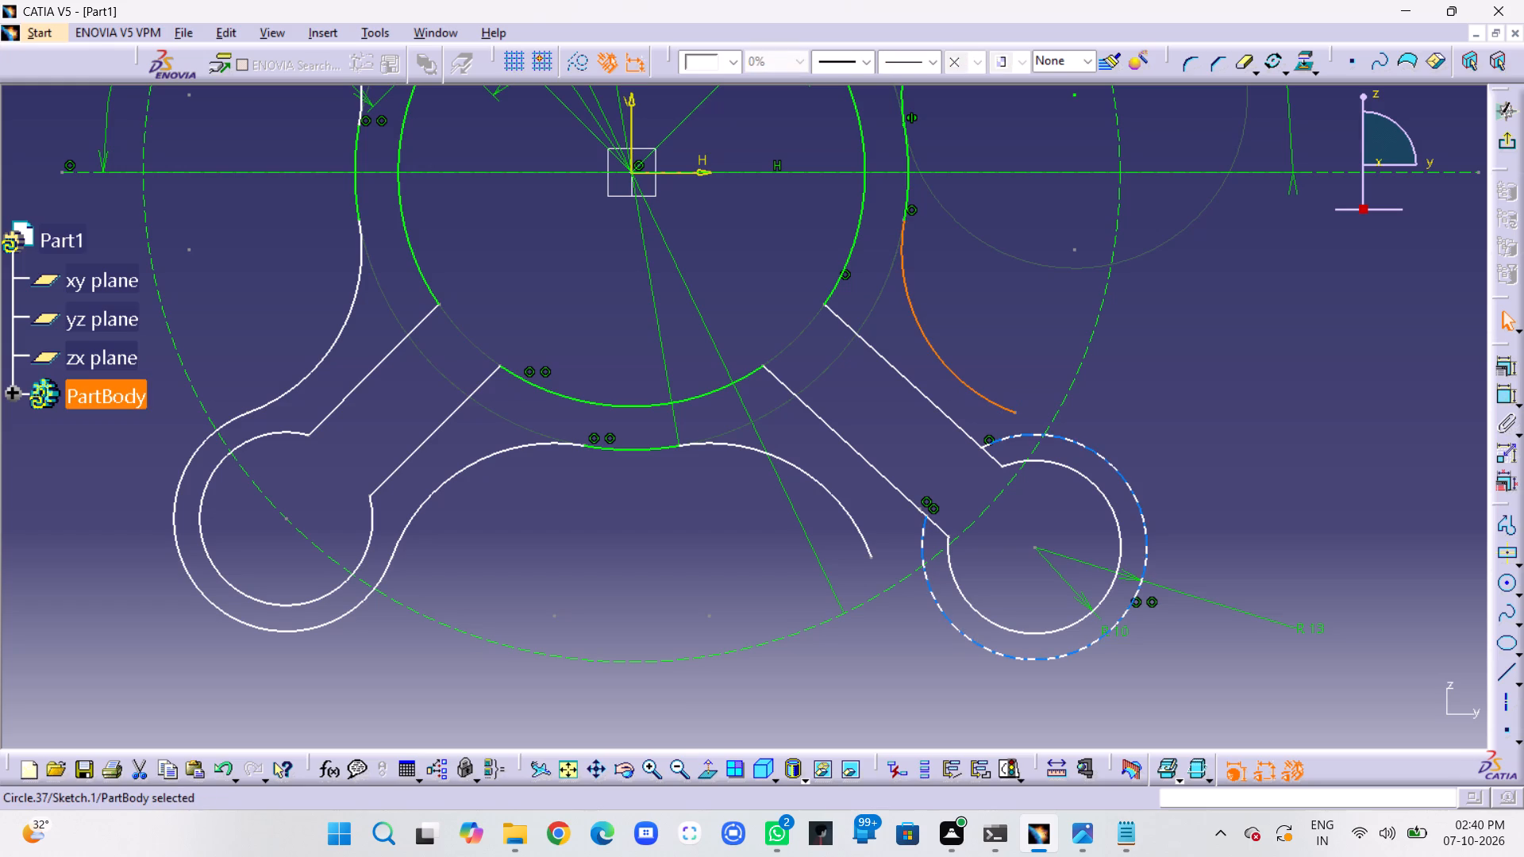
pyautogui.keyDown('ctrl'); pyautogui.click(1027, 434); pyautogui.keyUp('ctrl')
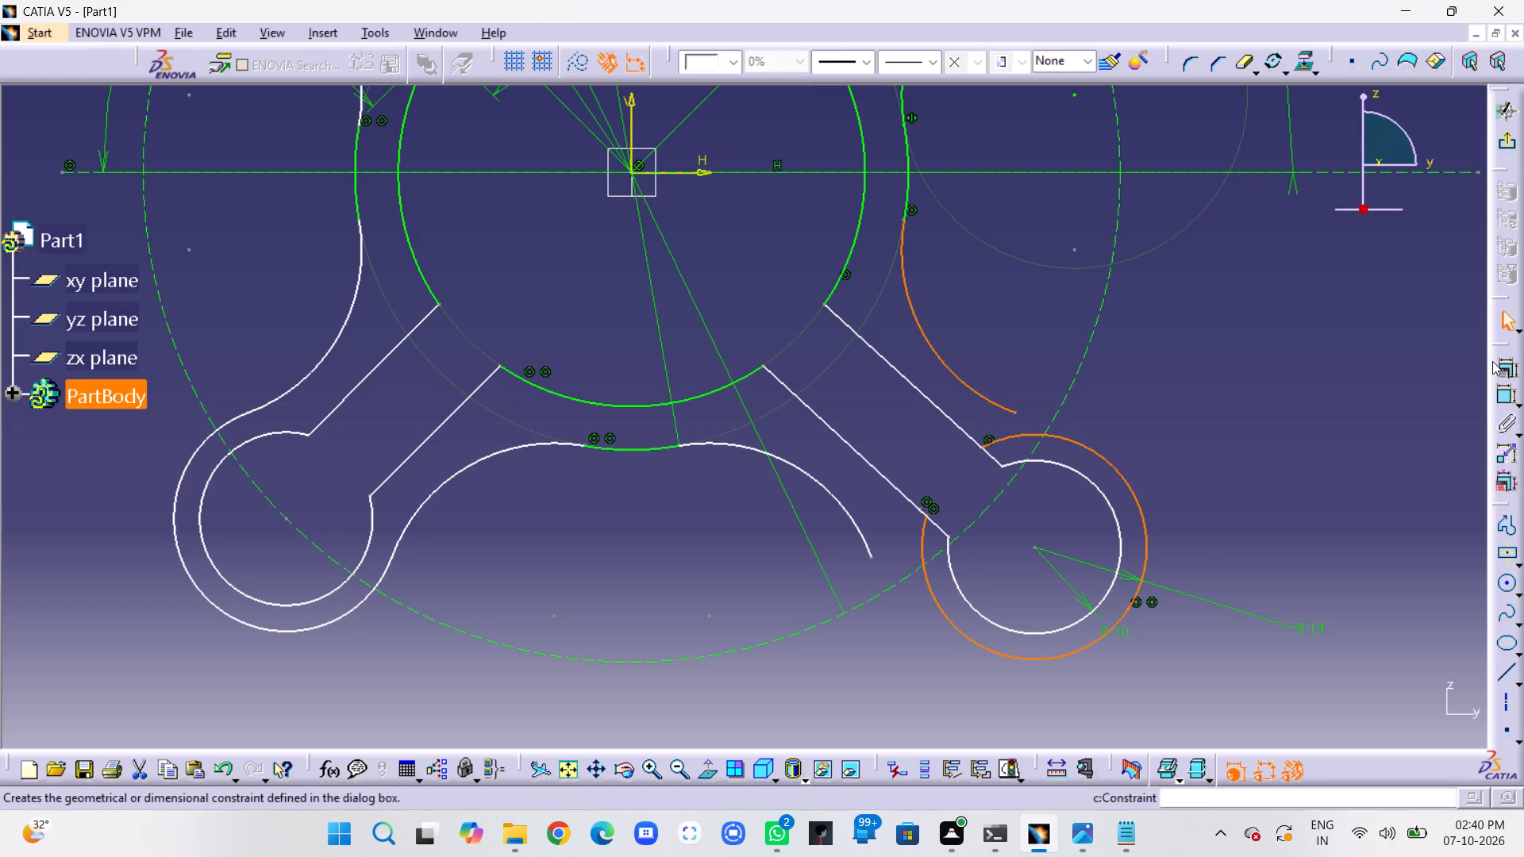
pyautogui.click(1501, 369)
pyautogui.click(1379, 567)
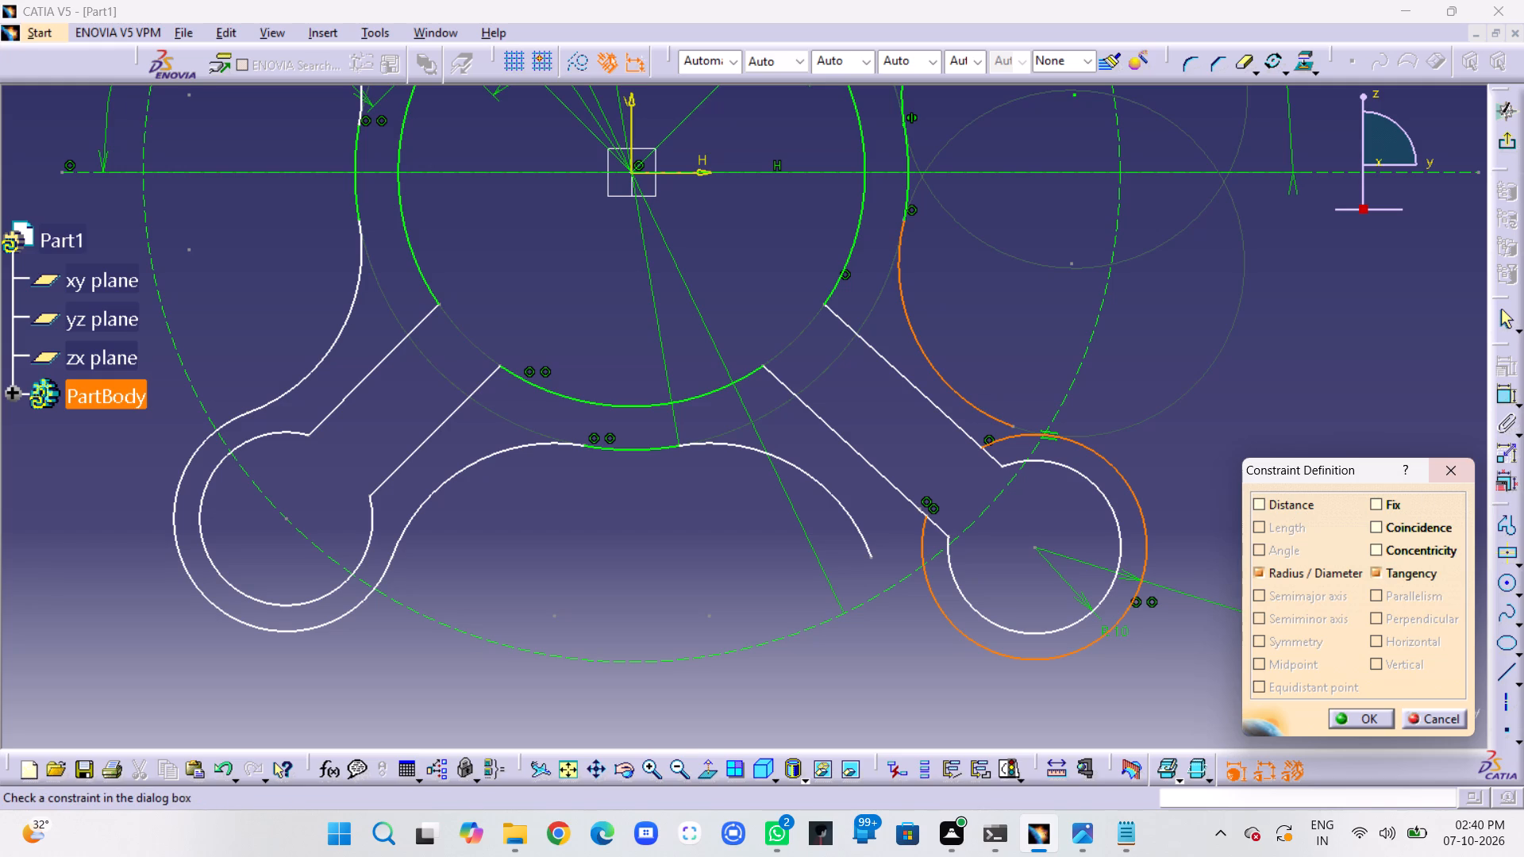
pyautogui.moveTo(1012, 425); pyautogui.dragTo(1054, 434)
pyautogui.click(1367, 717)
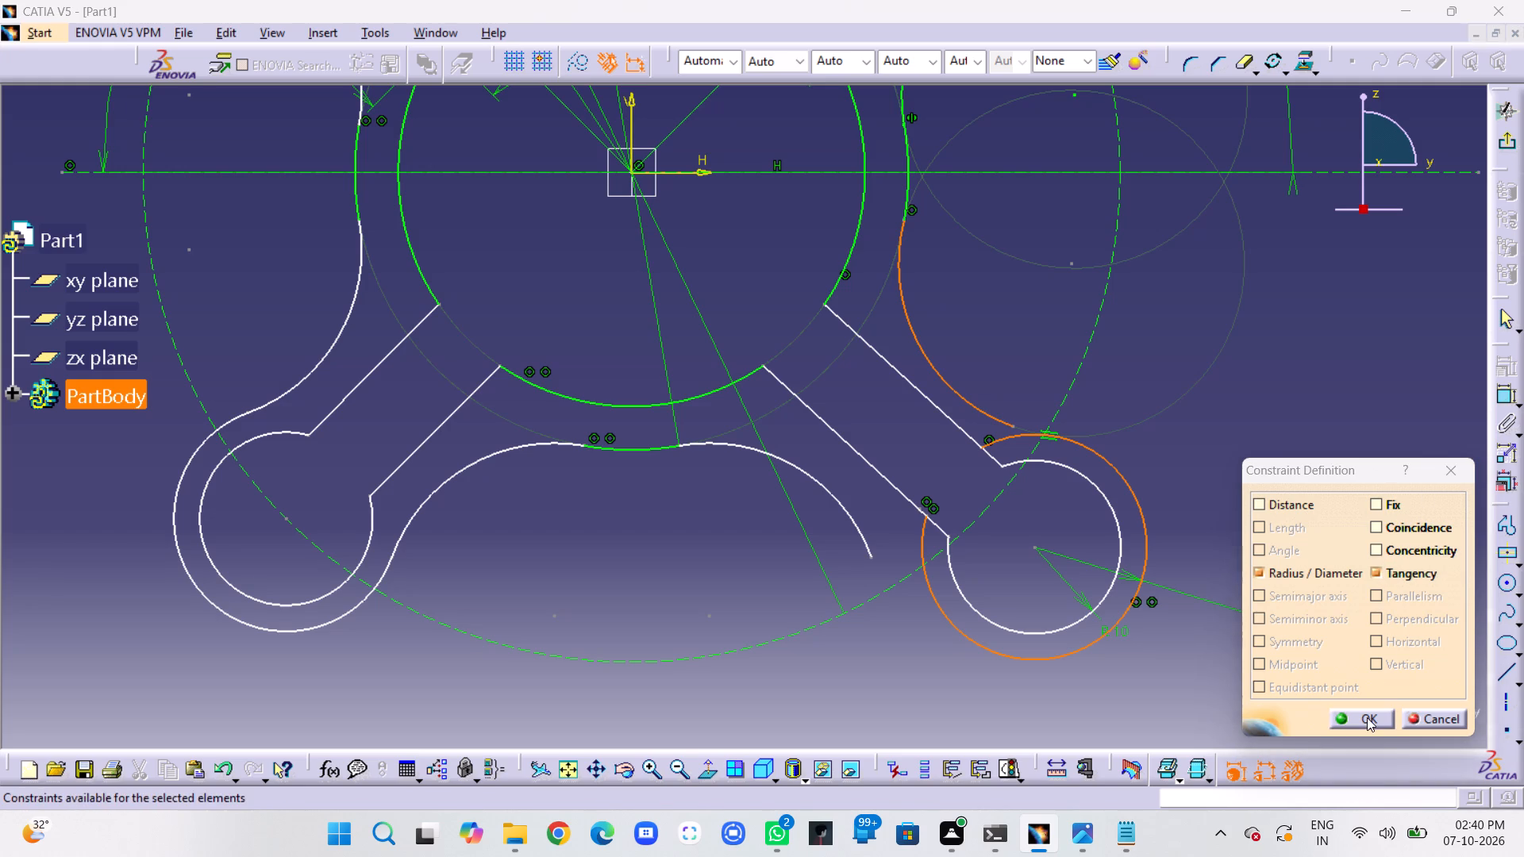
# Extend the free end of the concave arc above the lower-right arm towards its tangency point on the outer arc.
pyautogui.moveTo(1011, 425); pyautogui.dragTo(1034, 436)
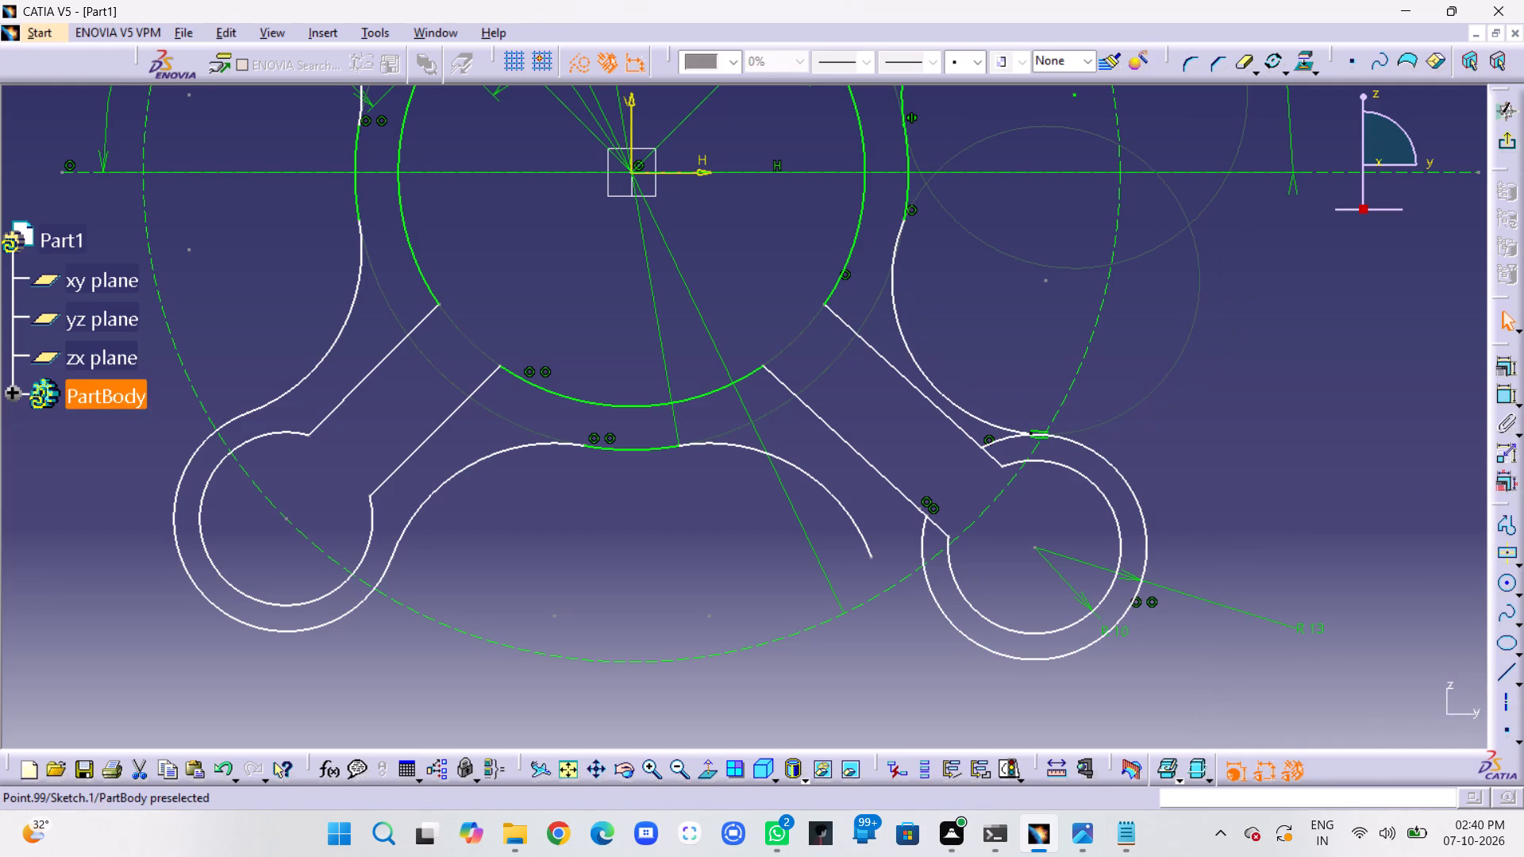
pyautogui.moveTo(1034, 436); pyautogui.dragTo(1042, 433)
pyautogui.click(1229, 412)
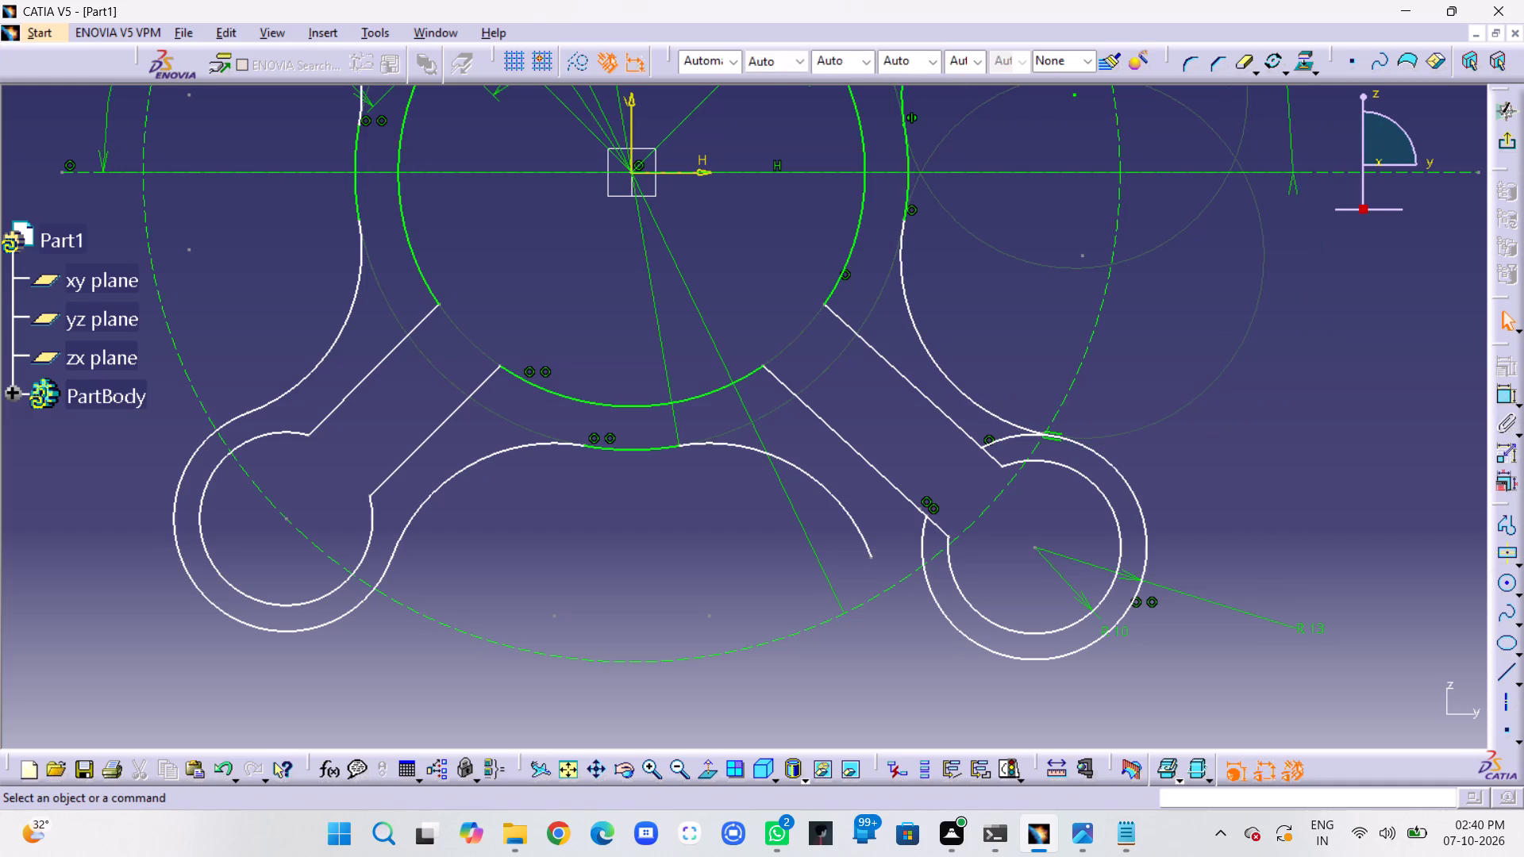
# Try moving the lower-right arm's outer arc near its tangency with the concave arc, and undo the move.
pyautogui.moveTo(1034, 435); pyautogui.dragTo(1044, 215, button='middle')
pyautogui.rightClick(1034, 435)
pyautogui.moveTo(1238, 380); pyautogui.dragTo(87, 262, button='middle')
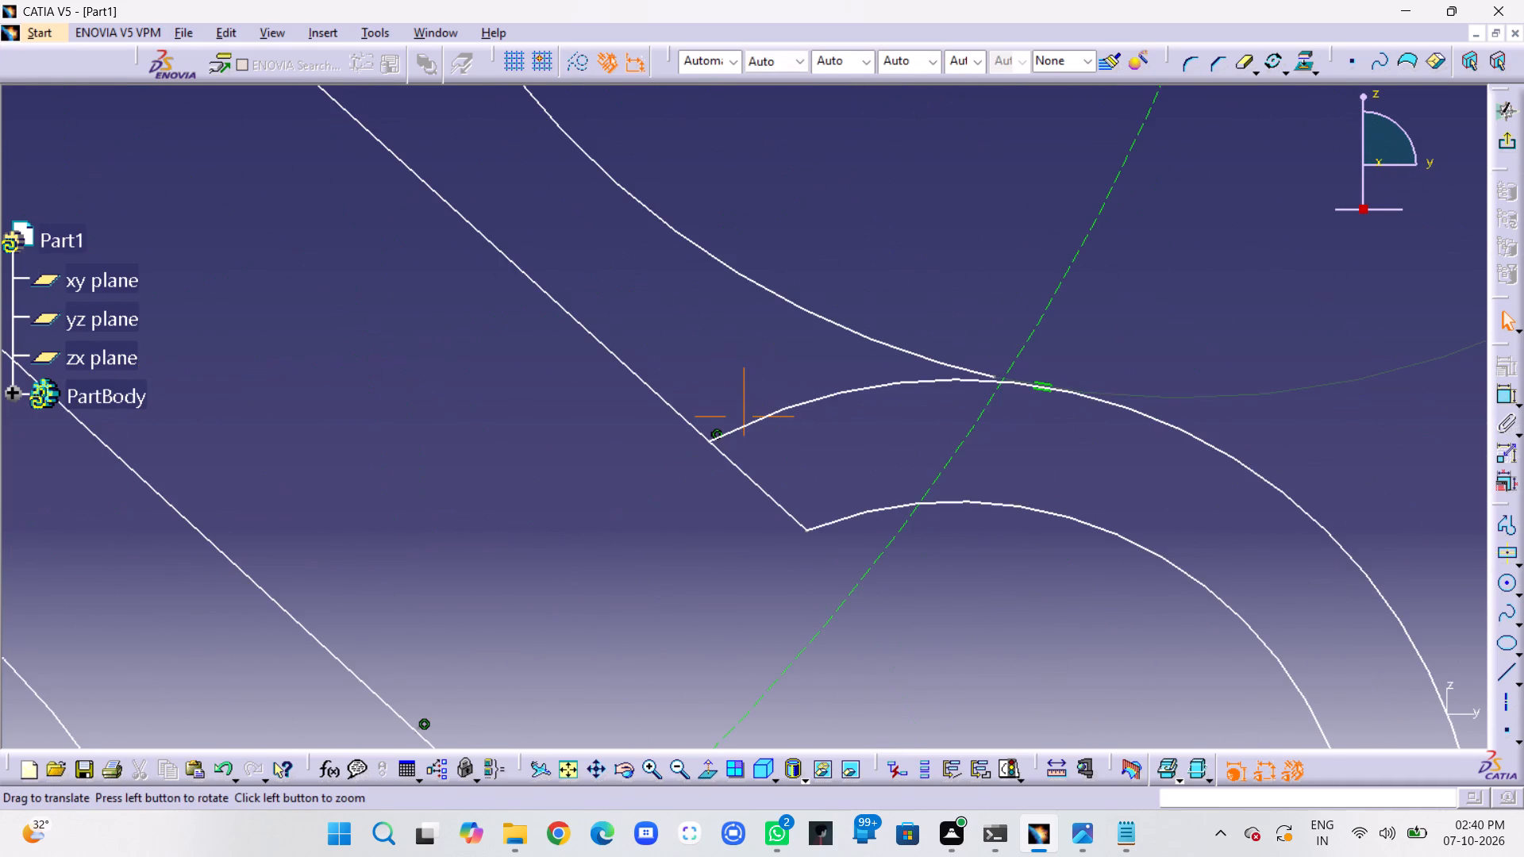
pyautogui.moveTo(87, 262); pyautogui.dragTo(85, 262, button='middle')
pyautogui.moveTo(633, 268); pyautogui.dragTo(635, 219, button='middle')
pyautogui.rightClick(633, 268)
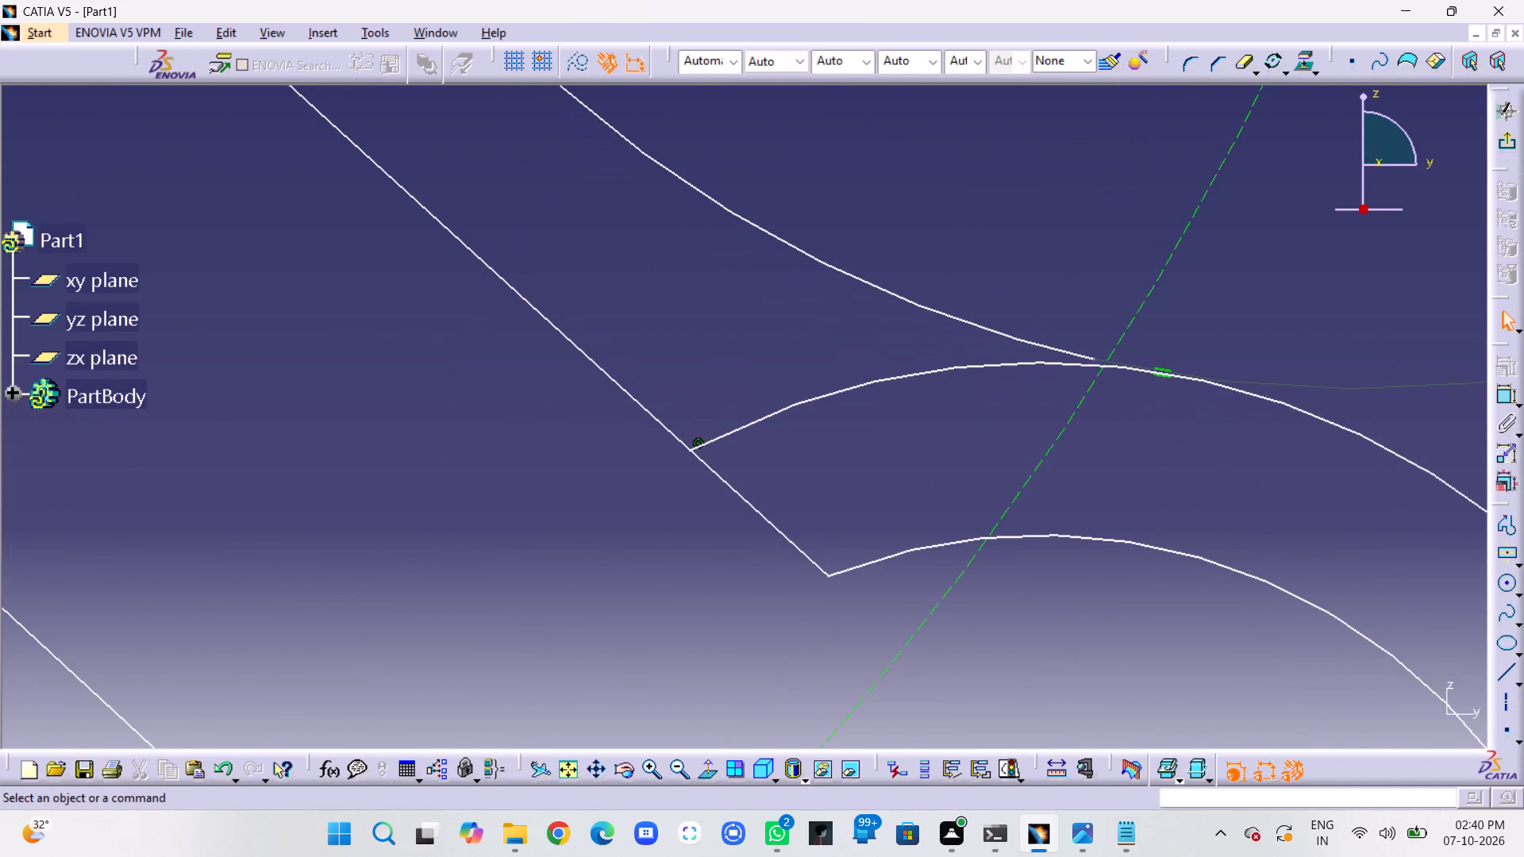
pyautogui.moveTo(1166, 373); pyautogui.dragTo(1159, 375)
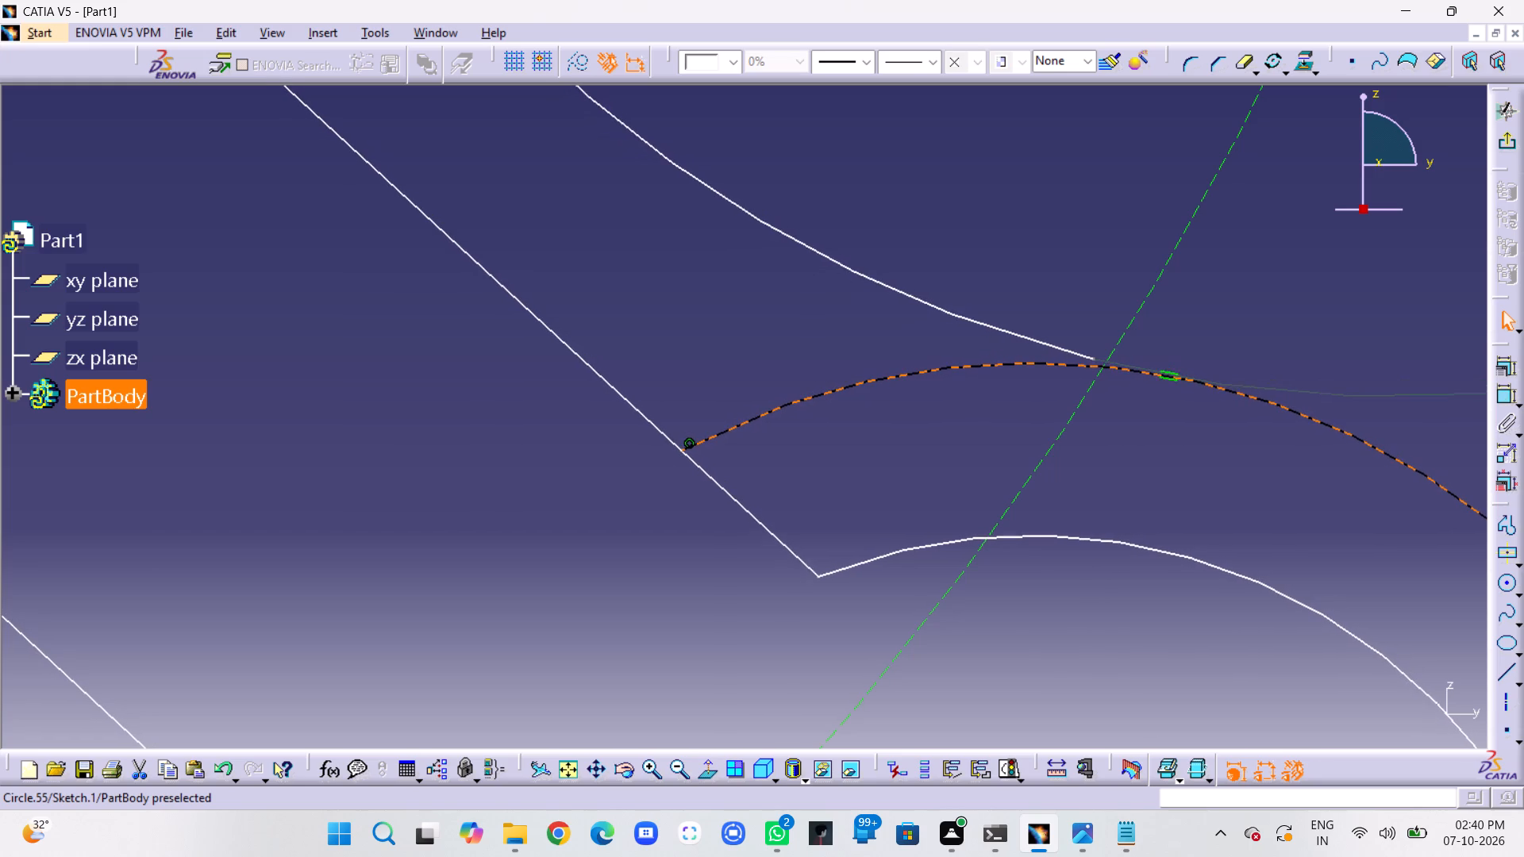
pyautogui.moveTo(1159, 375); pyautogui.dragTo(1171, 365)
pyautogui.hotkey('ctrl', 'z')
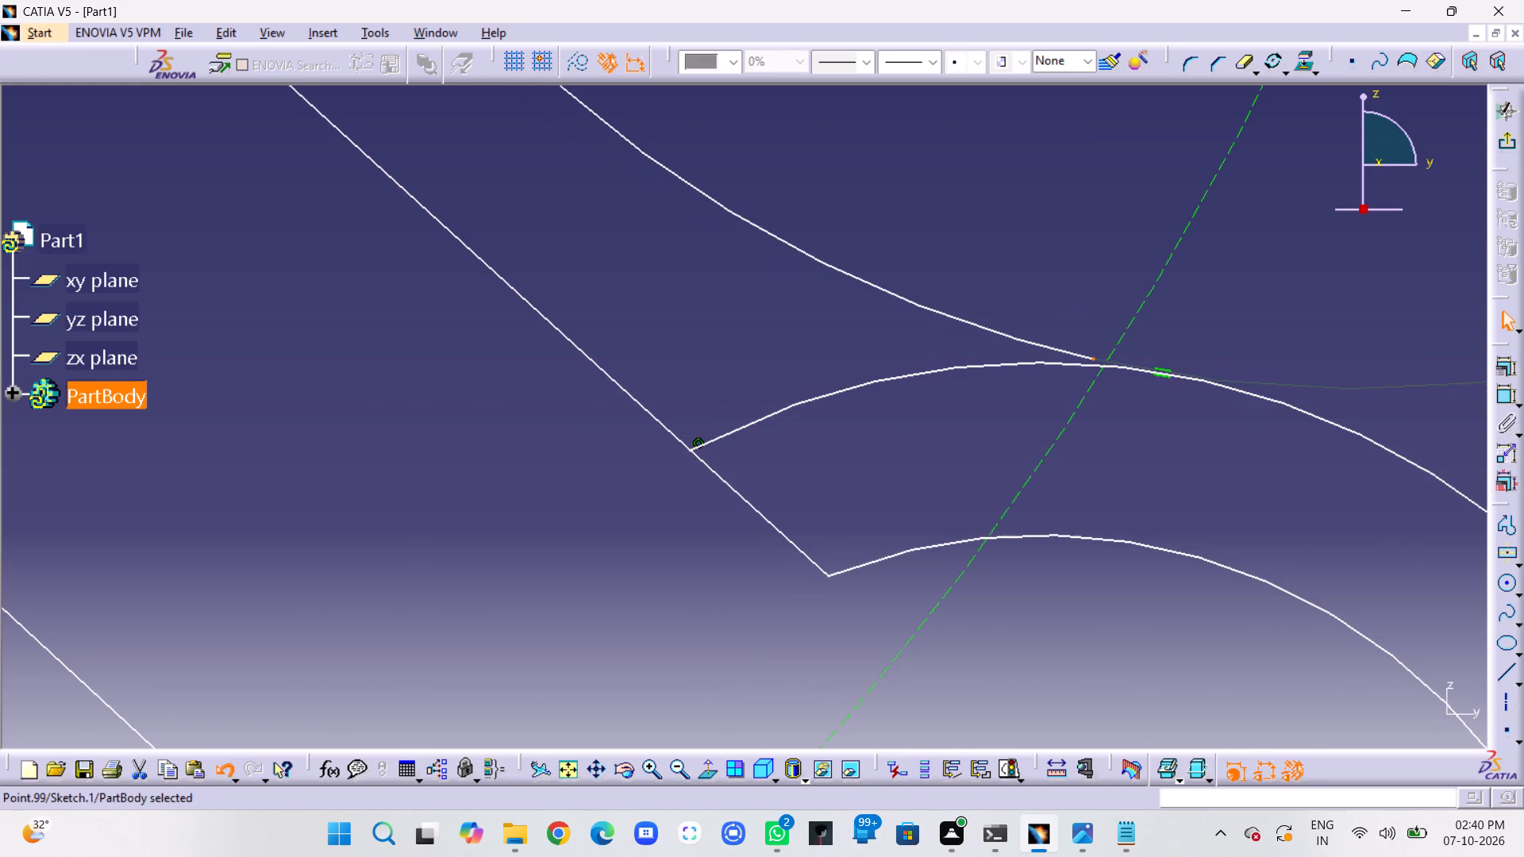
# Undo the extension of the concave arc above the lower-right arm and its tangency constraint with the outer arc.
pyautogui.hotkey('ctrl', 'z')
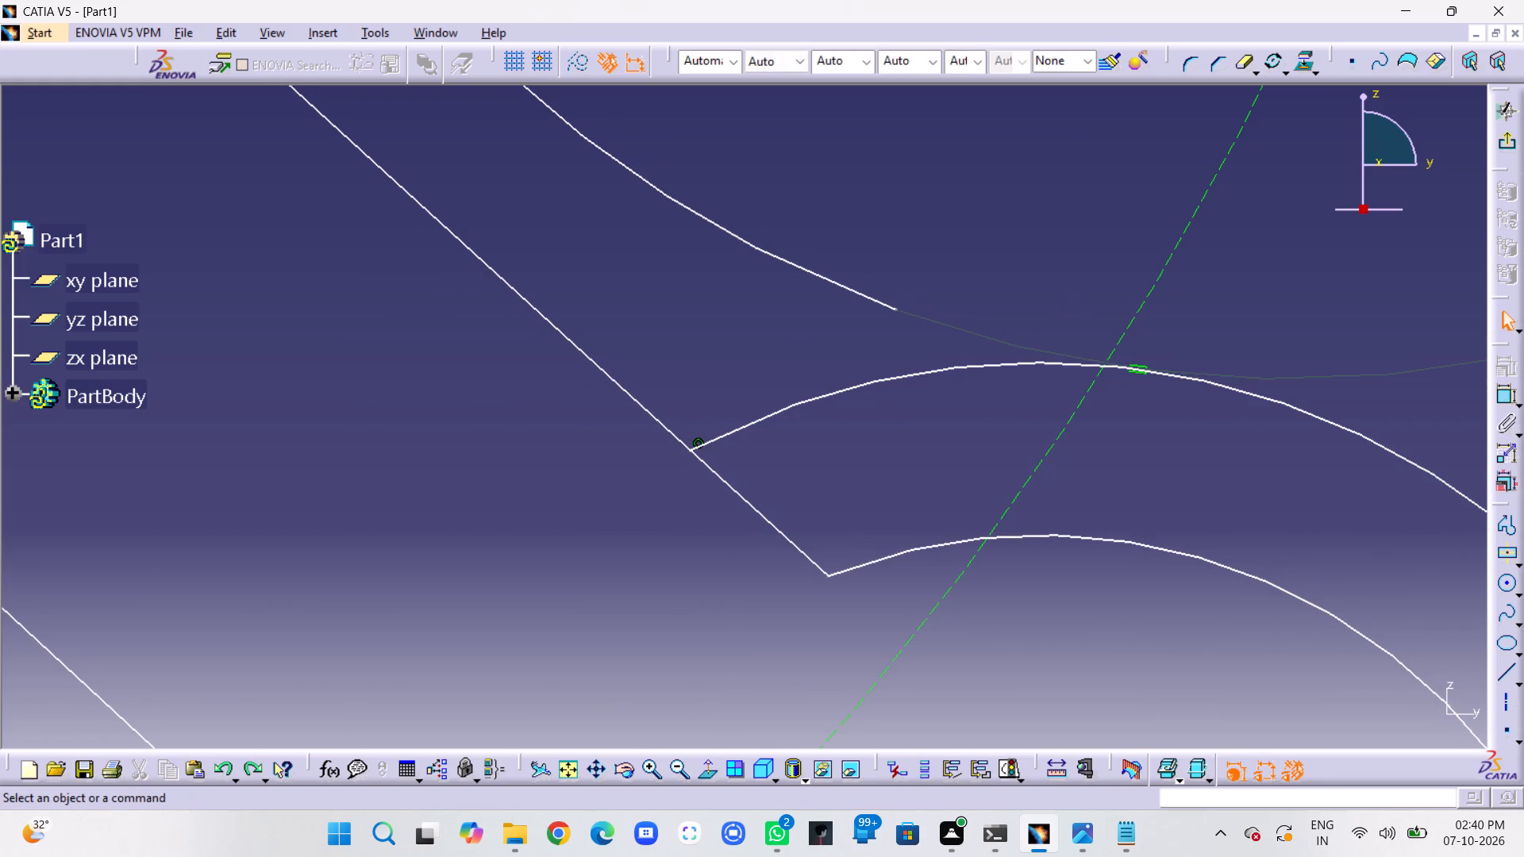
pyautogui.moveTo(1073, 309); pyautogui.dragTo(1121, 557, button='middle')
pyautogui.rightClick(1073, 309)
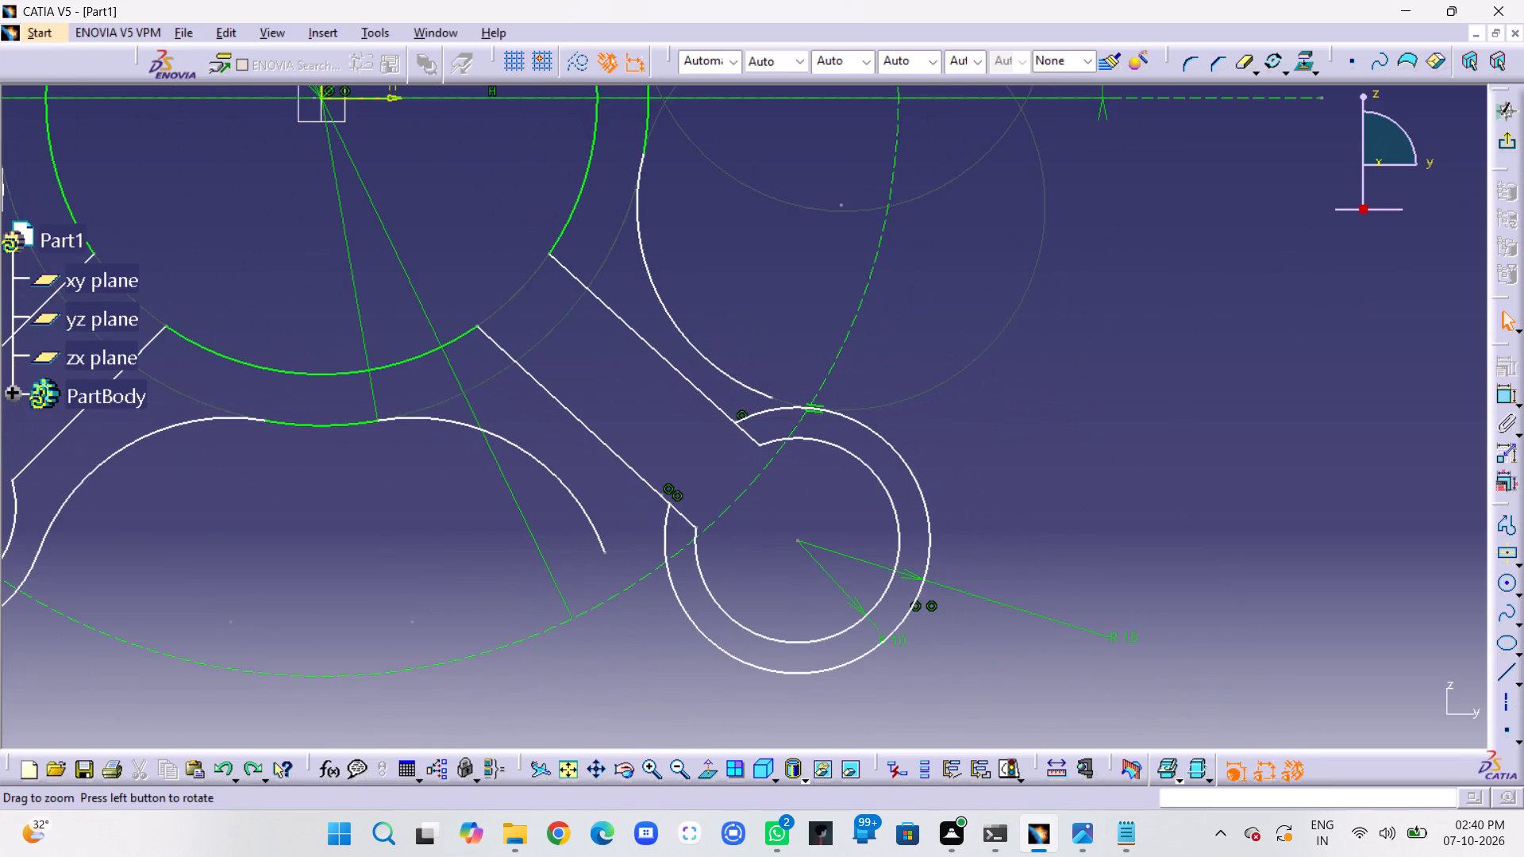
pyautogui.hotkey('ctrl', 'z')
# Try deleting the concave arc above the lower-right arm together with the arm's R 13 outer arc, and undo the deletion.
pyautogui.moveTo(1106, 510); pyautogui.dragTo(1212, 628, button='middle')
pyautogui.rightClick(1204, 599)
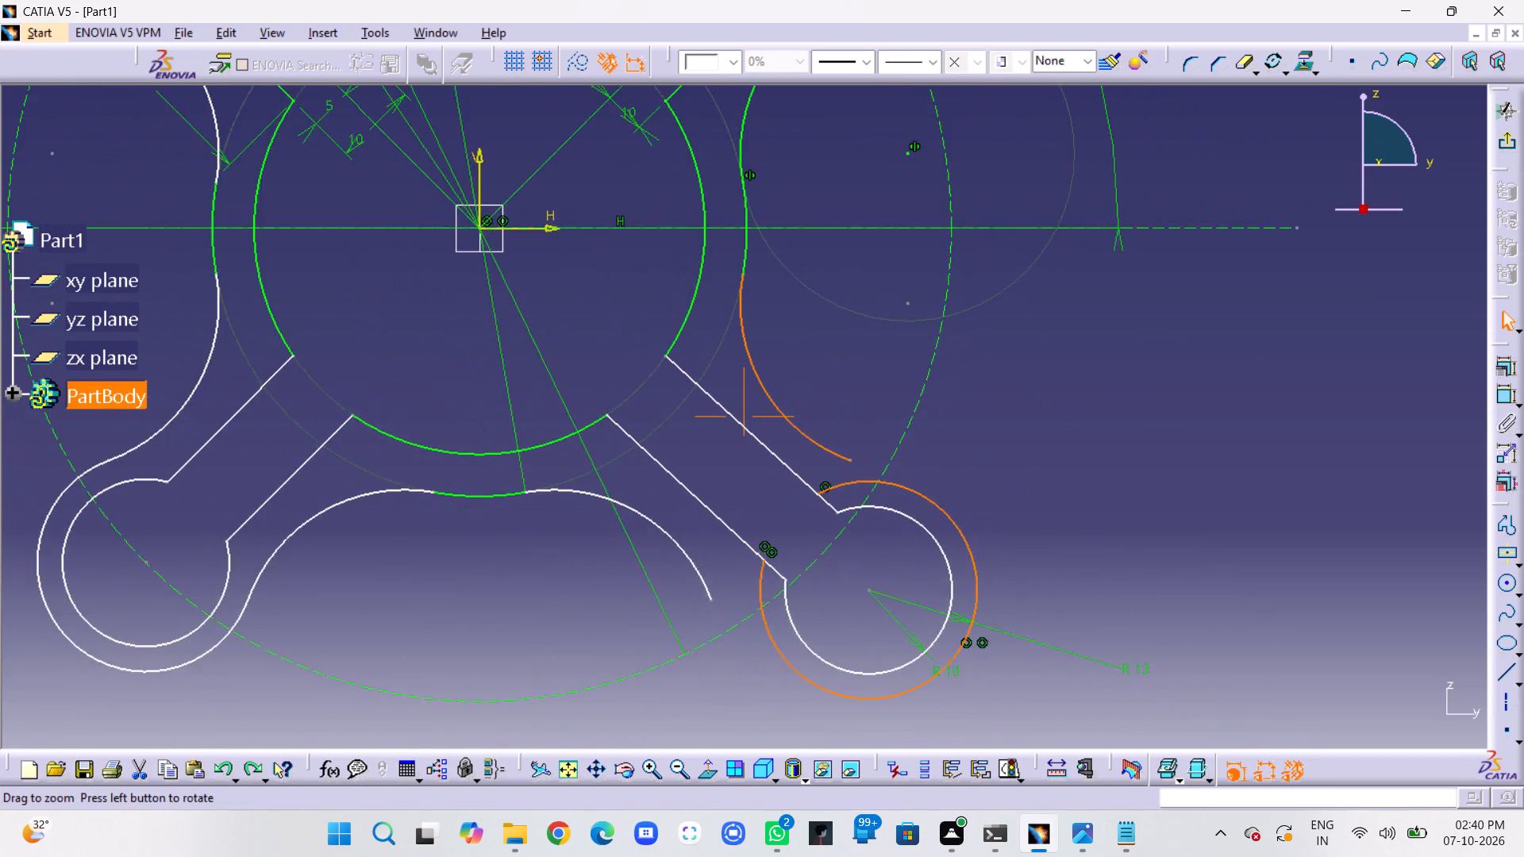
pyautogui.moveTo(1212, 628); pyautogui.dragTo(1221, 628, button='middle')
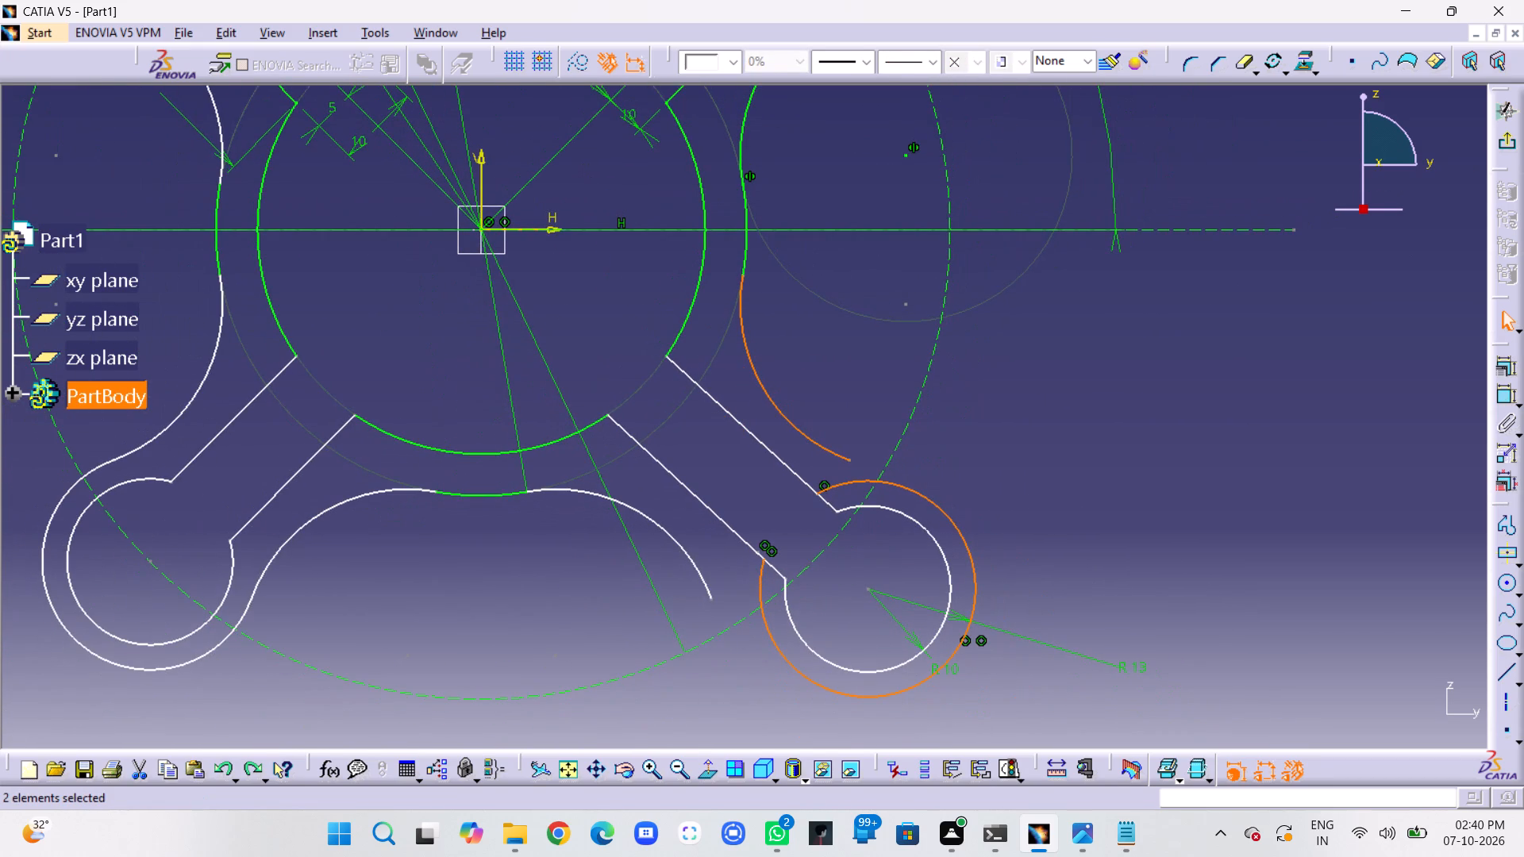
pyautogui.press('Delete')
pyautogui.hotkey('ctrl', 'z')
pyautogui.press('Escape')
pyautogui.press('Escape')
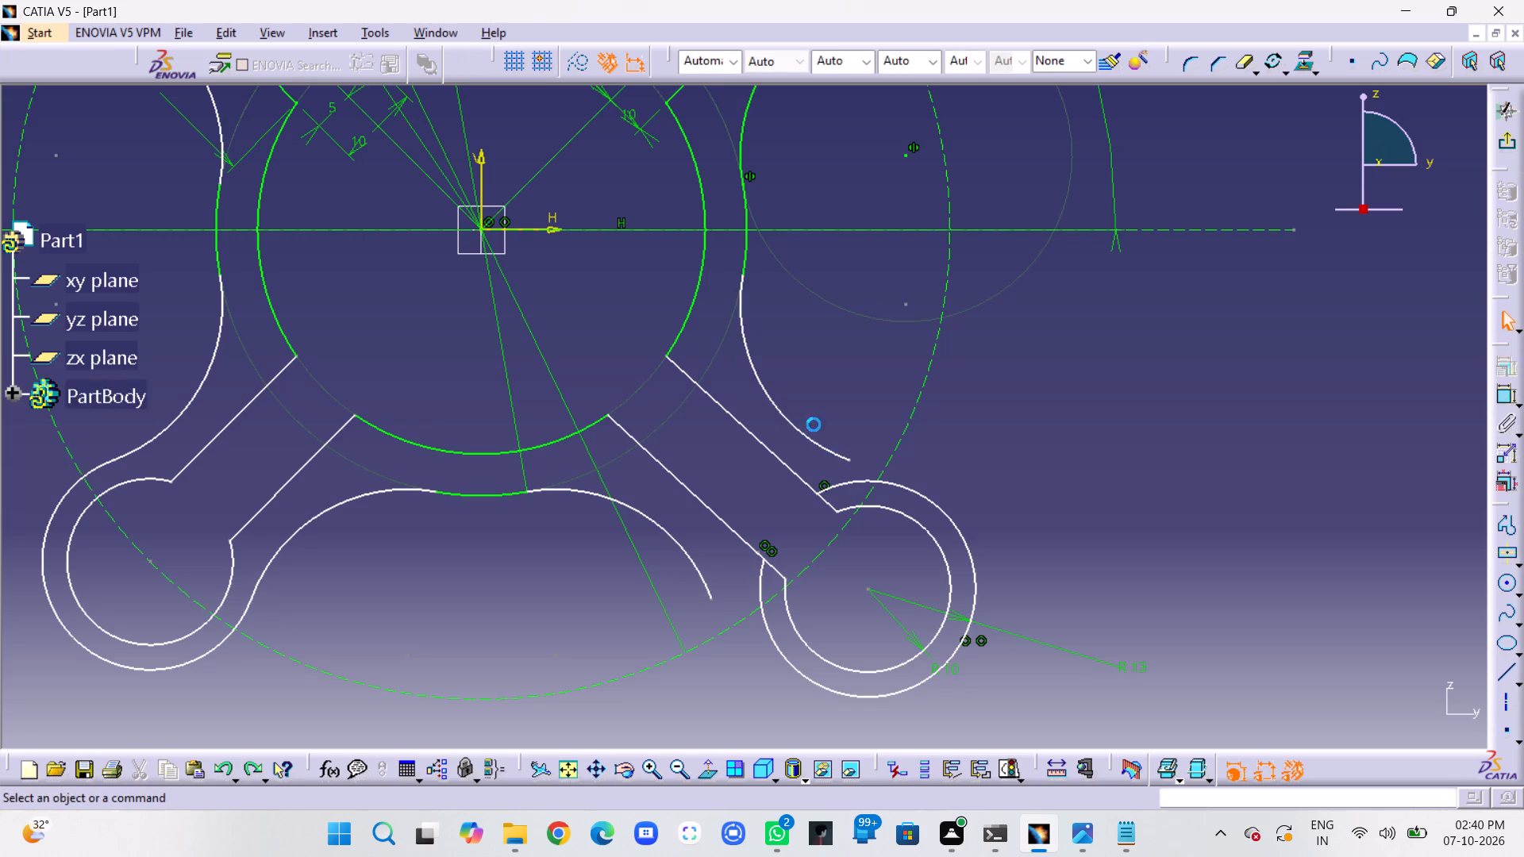
# Delete the two concave arcs on either side of the lower-right arm.
pyautogui.click(804, 437)
pyautogui.press('Delete')
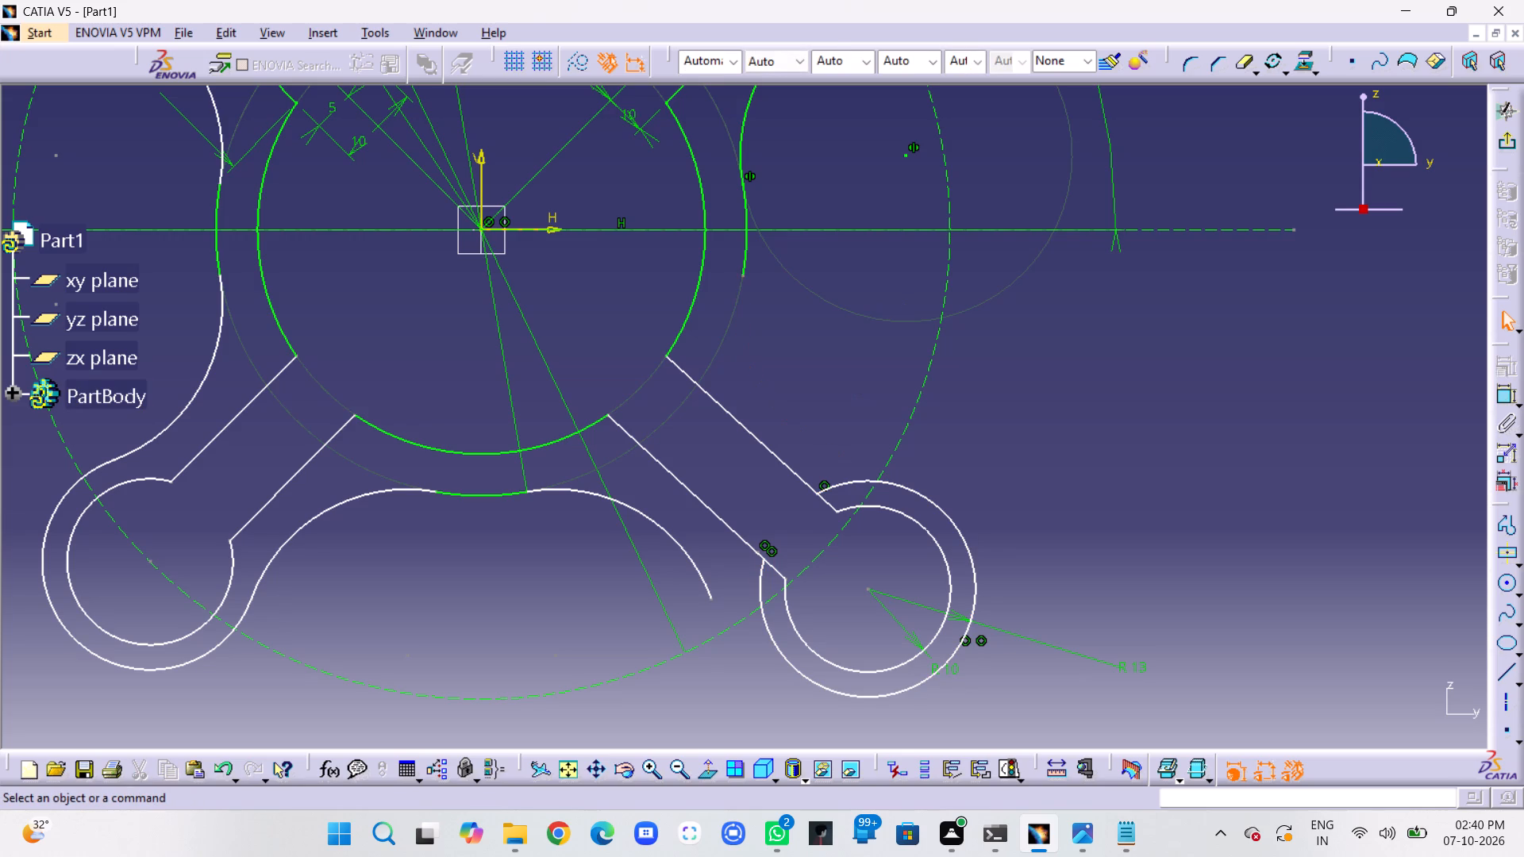
pyautogui.click(679, 548)
pyautogui.press('Delete')
# Sketch a circle of about 30 mm radius above the lower-right arm, overlapping the hub and the arm's rounded end.
pyautogui.moveTo(952, 421); pyautogui.dragTo(1270, 421, button='middle')
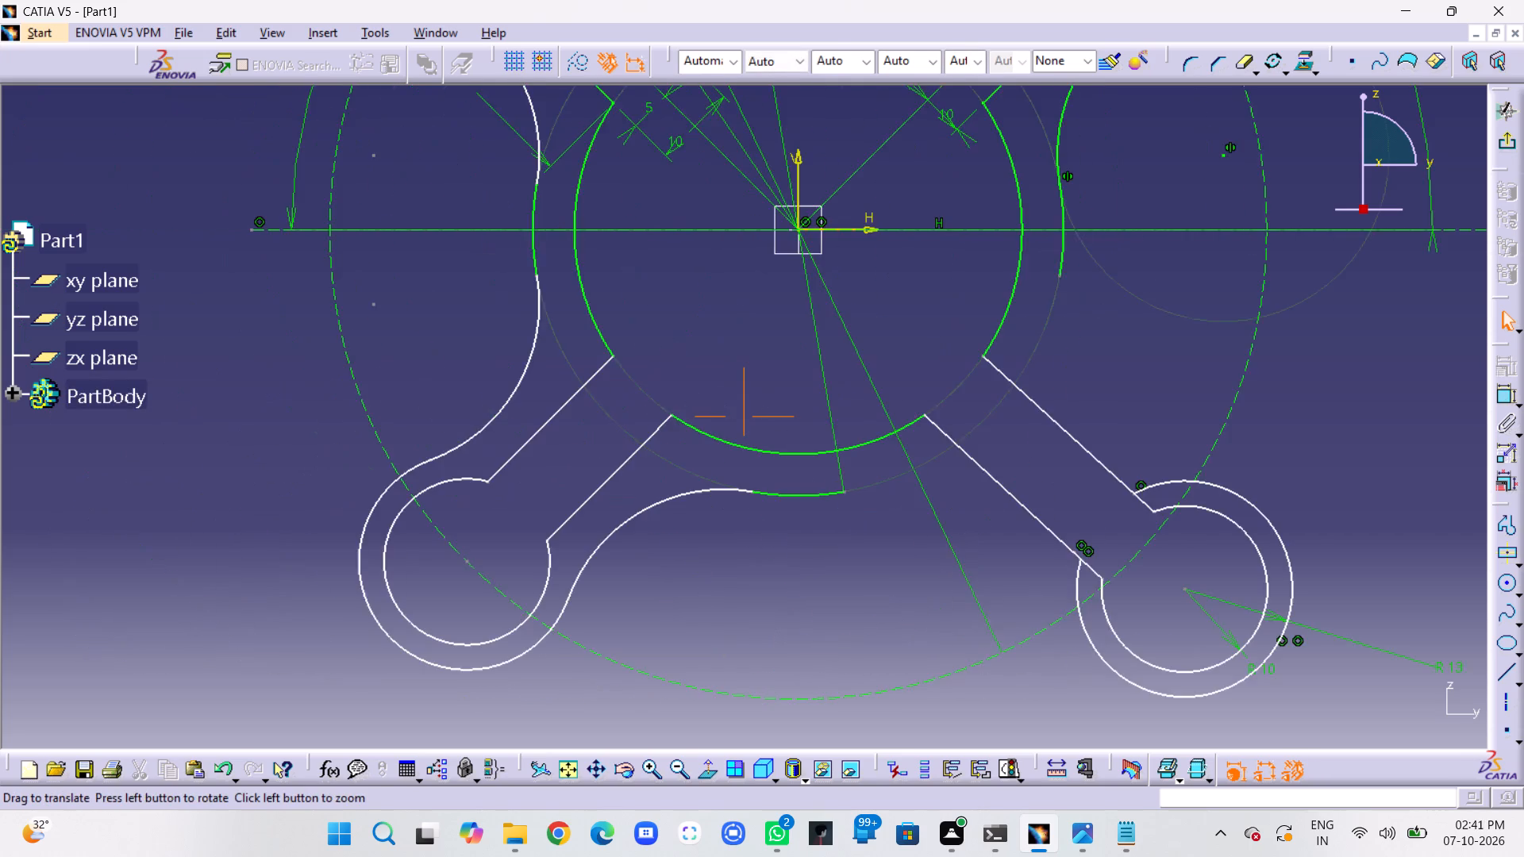
pyautogui.moveTo(1270, 421); pyautogui.dragTo(1276, 492, button='middle')
pyautogui.rightClick(1271, 421)
pyautogui.moveTo(1274, 492); pyautogui.dragTo(1169, 526, button='middle')
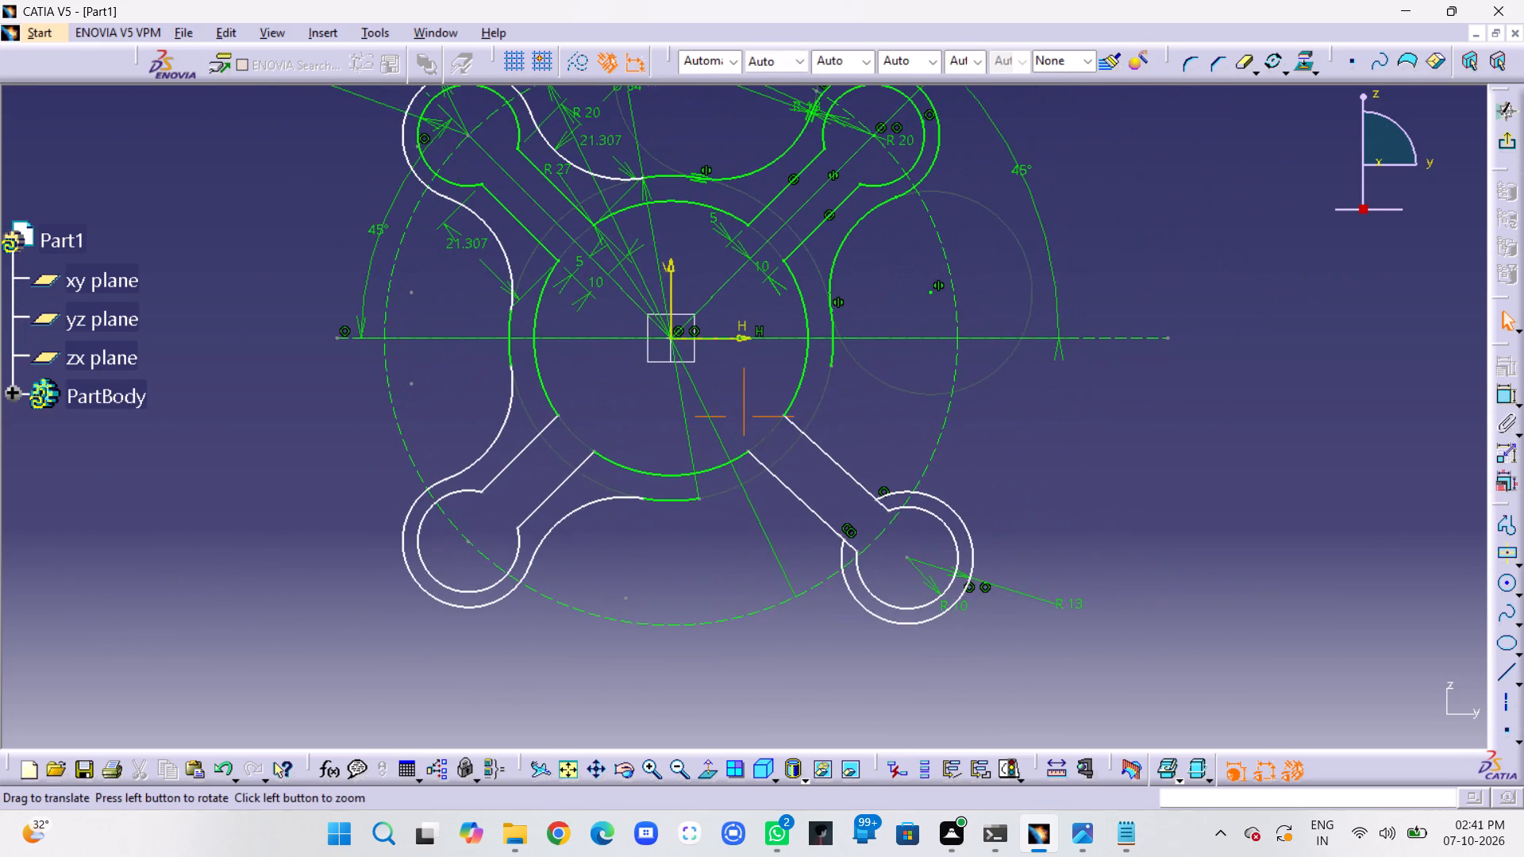
pyautogui.moveTo(1169, 526); pyautogui.dragTo(1168, 526, button='middle')
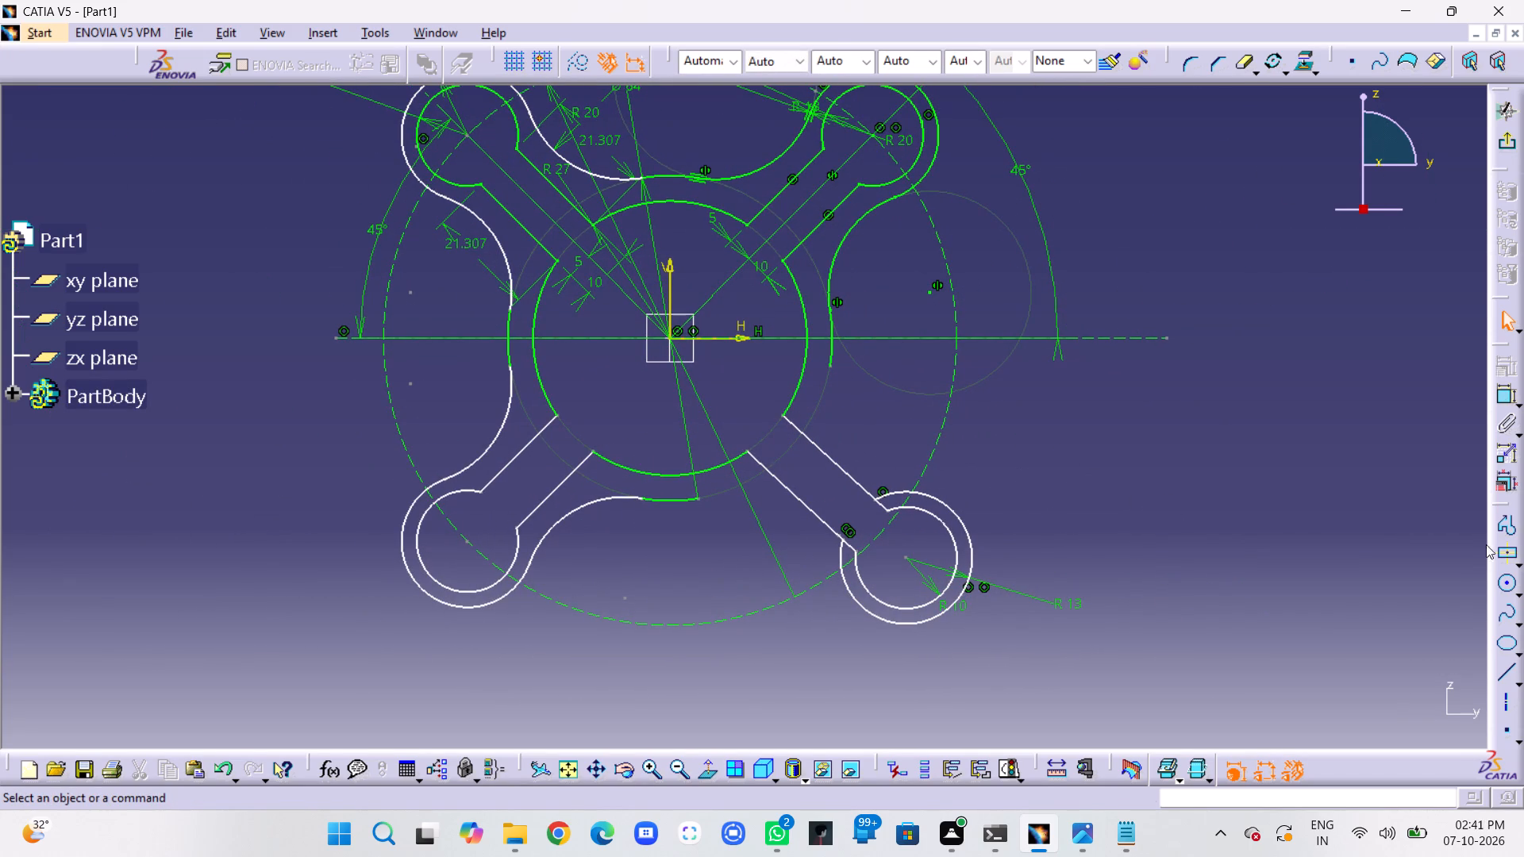
pyautogui.click(1507, 585)
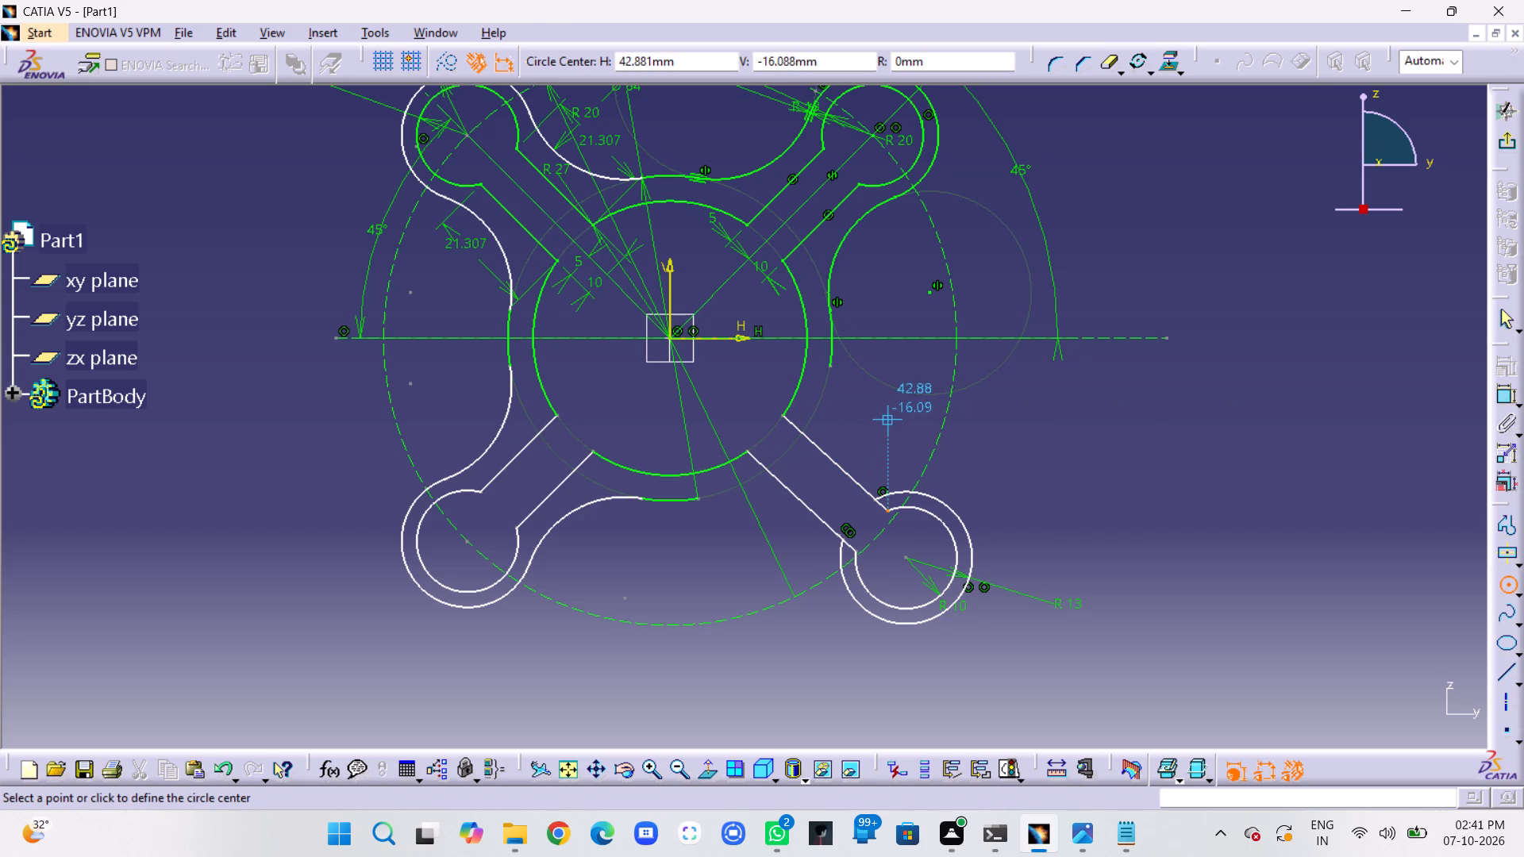
pyautogui.click(880, 424)
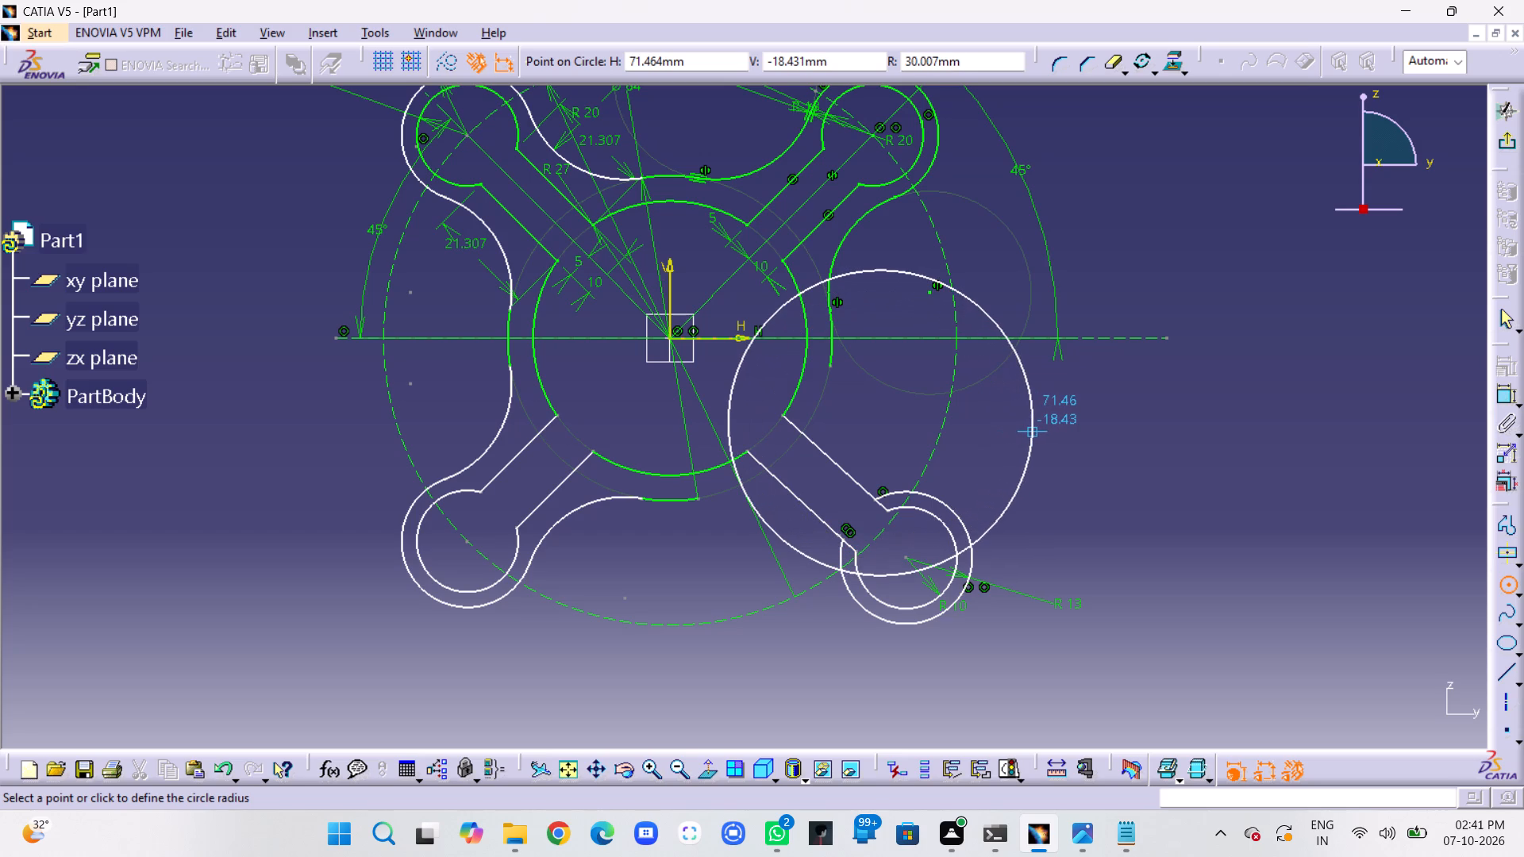
pyautogui.click(1034, 431)
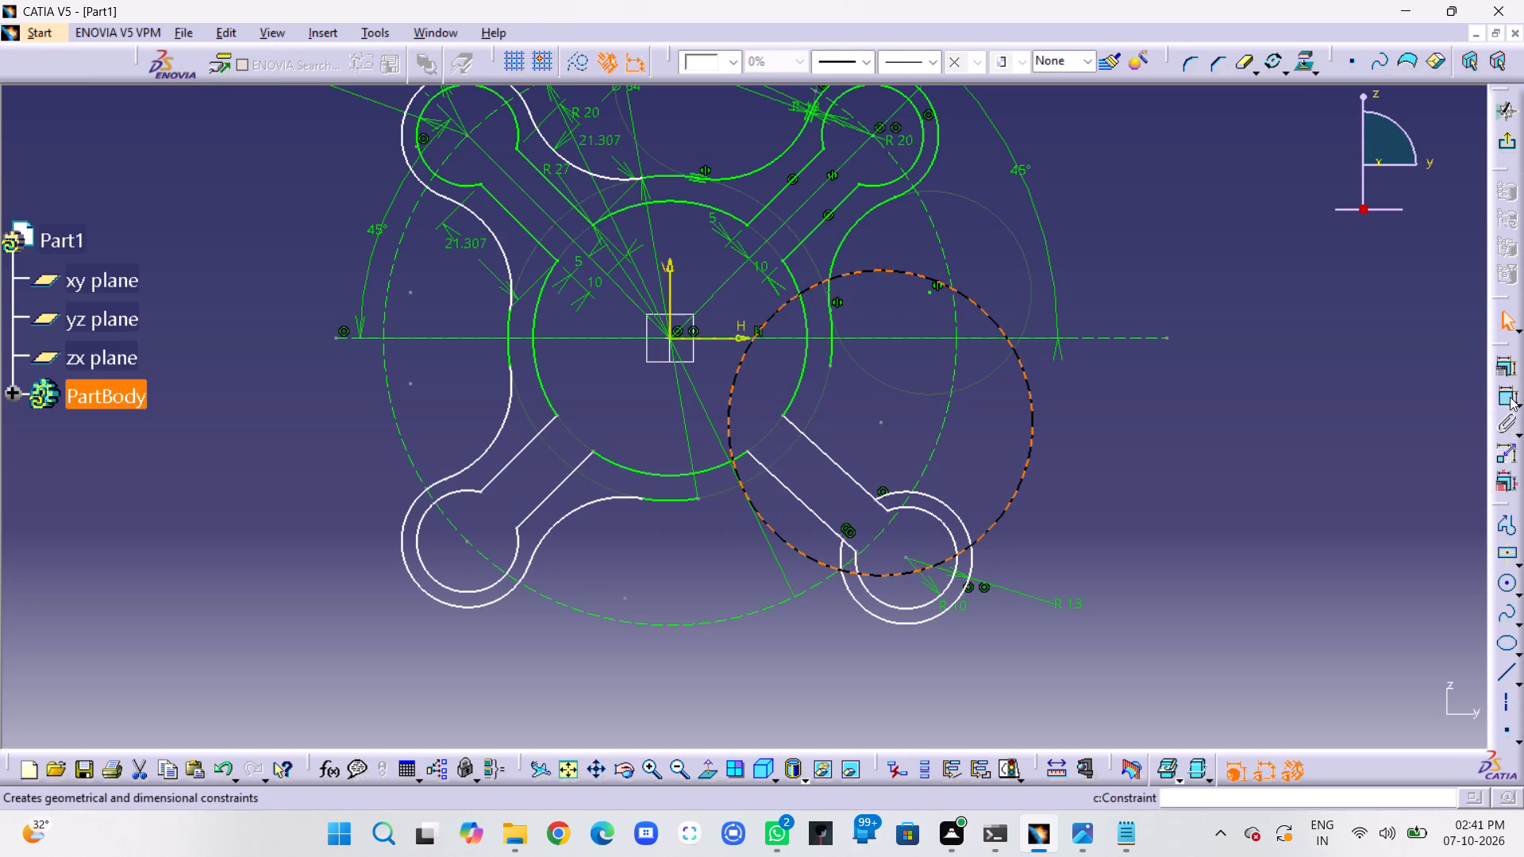
# Dimension the new circle with a radius of 20 mm.
pyautogui.click(1510, 397)
pyautogui.click(1247, 376)
pyautogui.doubleClick(1260, 369)
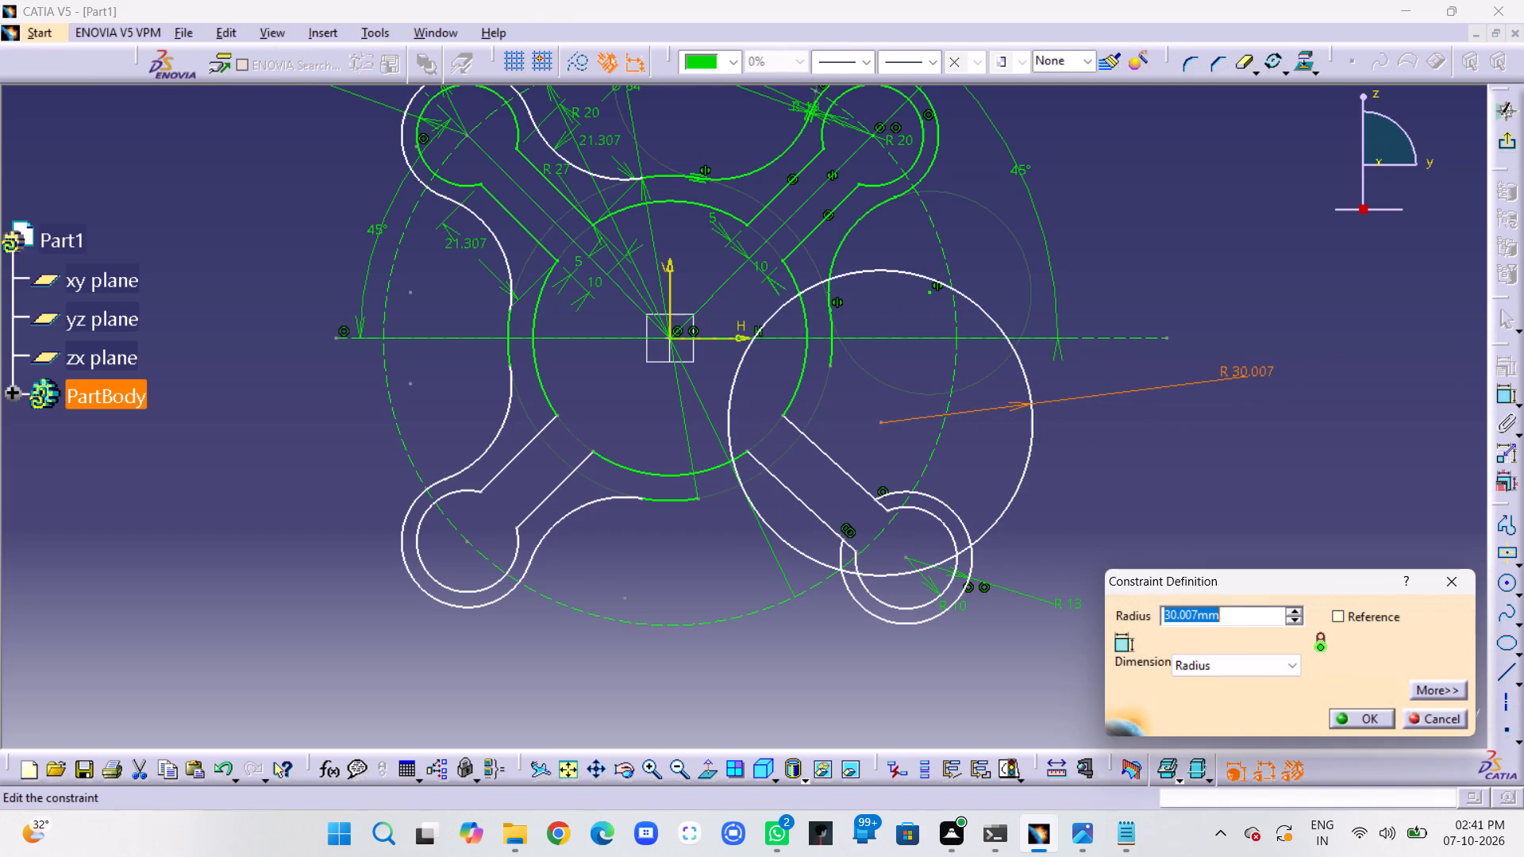
pyautogui.write('20')
pyautogui.press('Return')
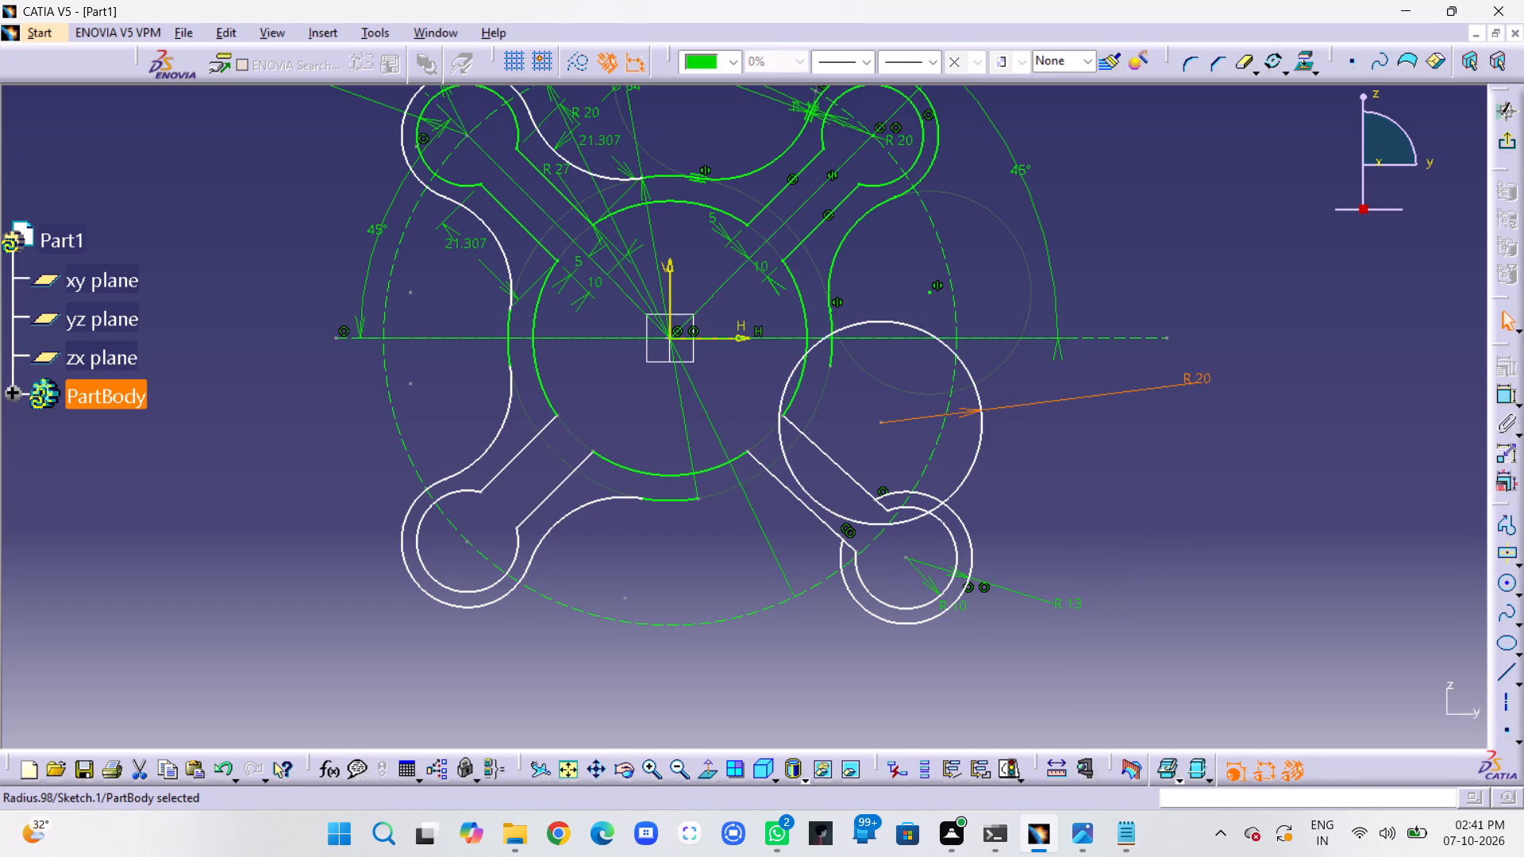
# Move the R 20 circle outside the hub, close to the hub's outer arc and the lower-right arm's outer arc.
pyautogui.moveTo(884, 422); pyautogui.dragTo(911, 422)
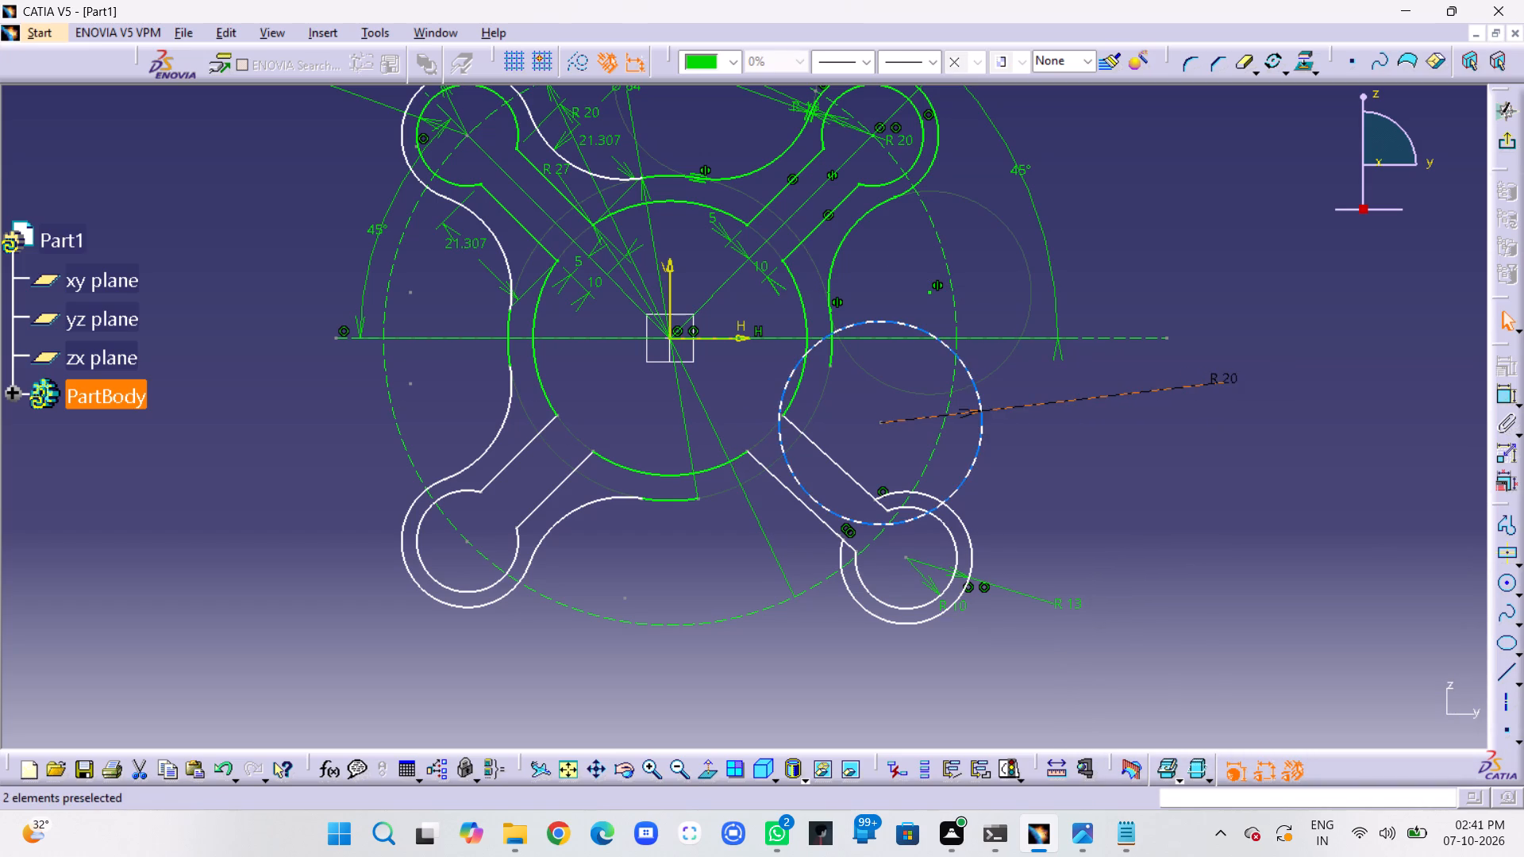
pyautogui.moveTo(881, 421); pyautogui.dragTo(931, 402)
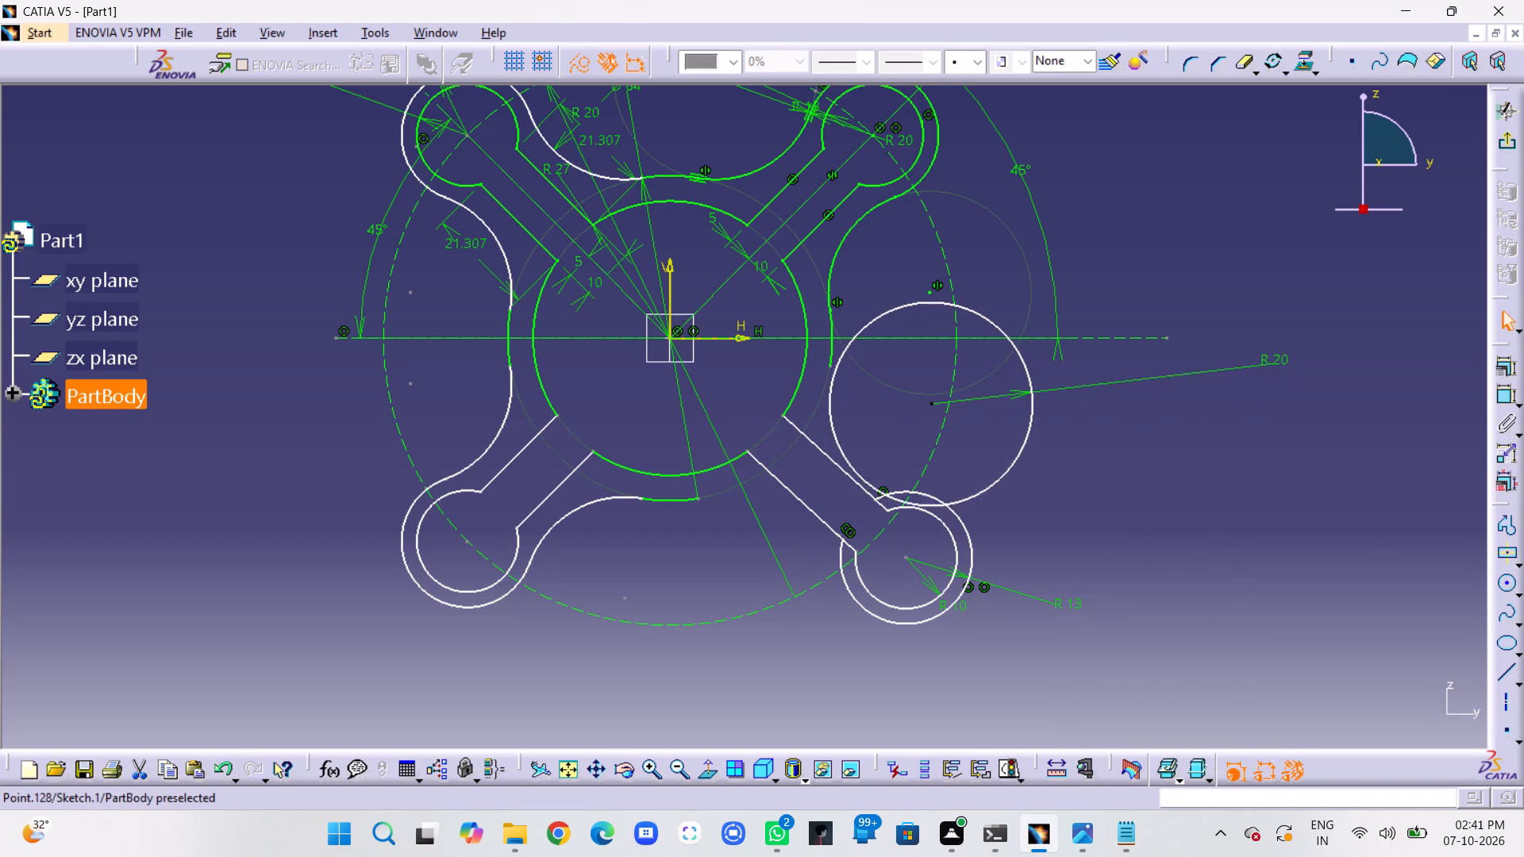
pyautogui.moveTo(931, 402); pyautogui.dragTo(931, 388)
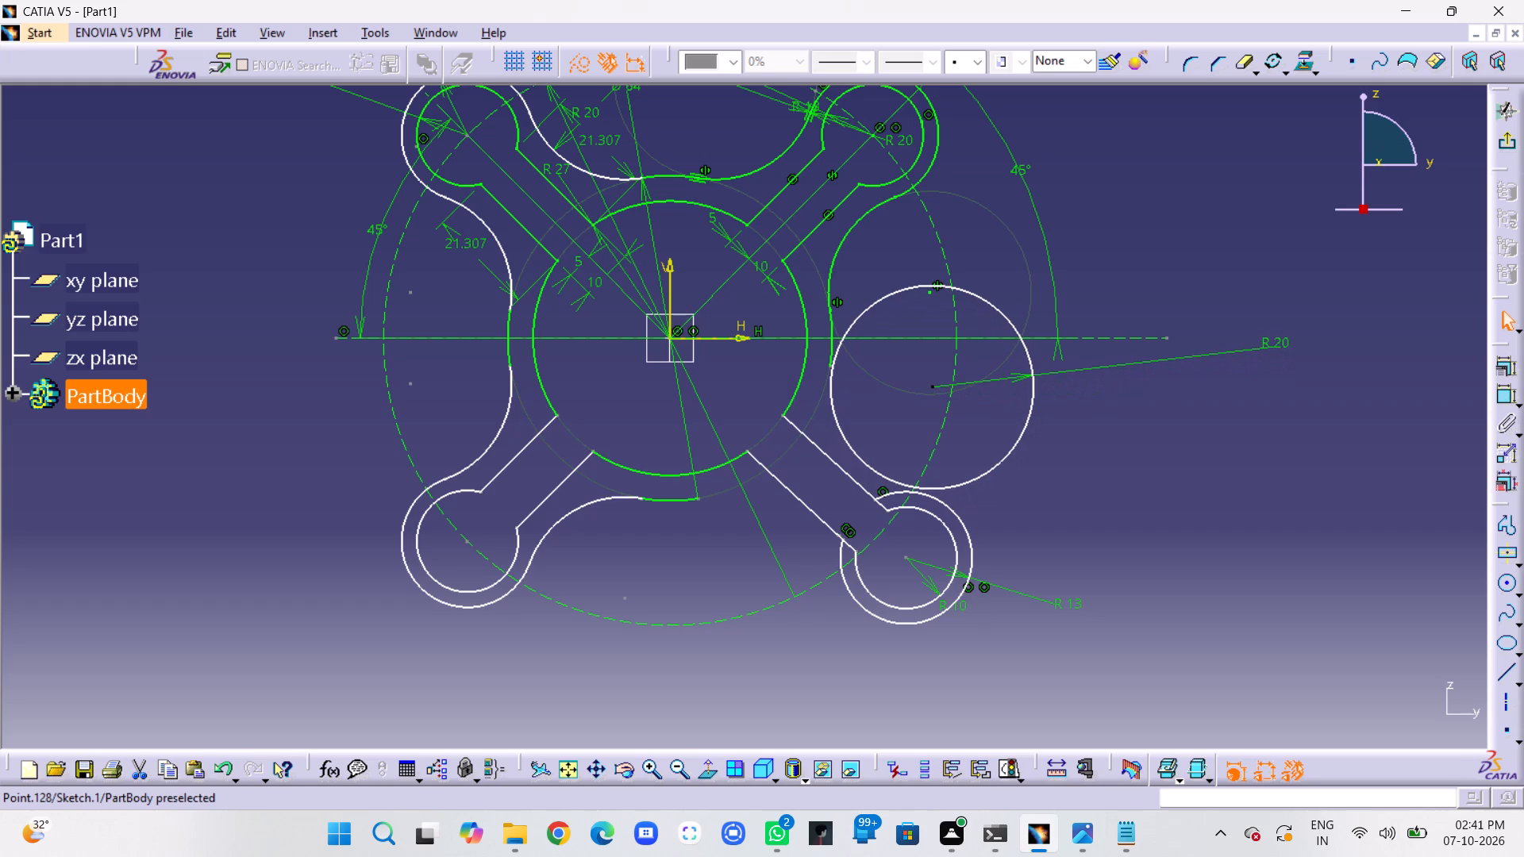
pyautogui.moveTo(931, 388); pyautogui.dragTo(930, 388)
pyautogui.click(930, 388)
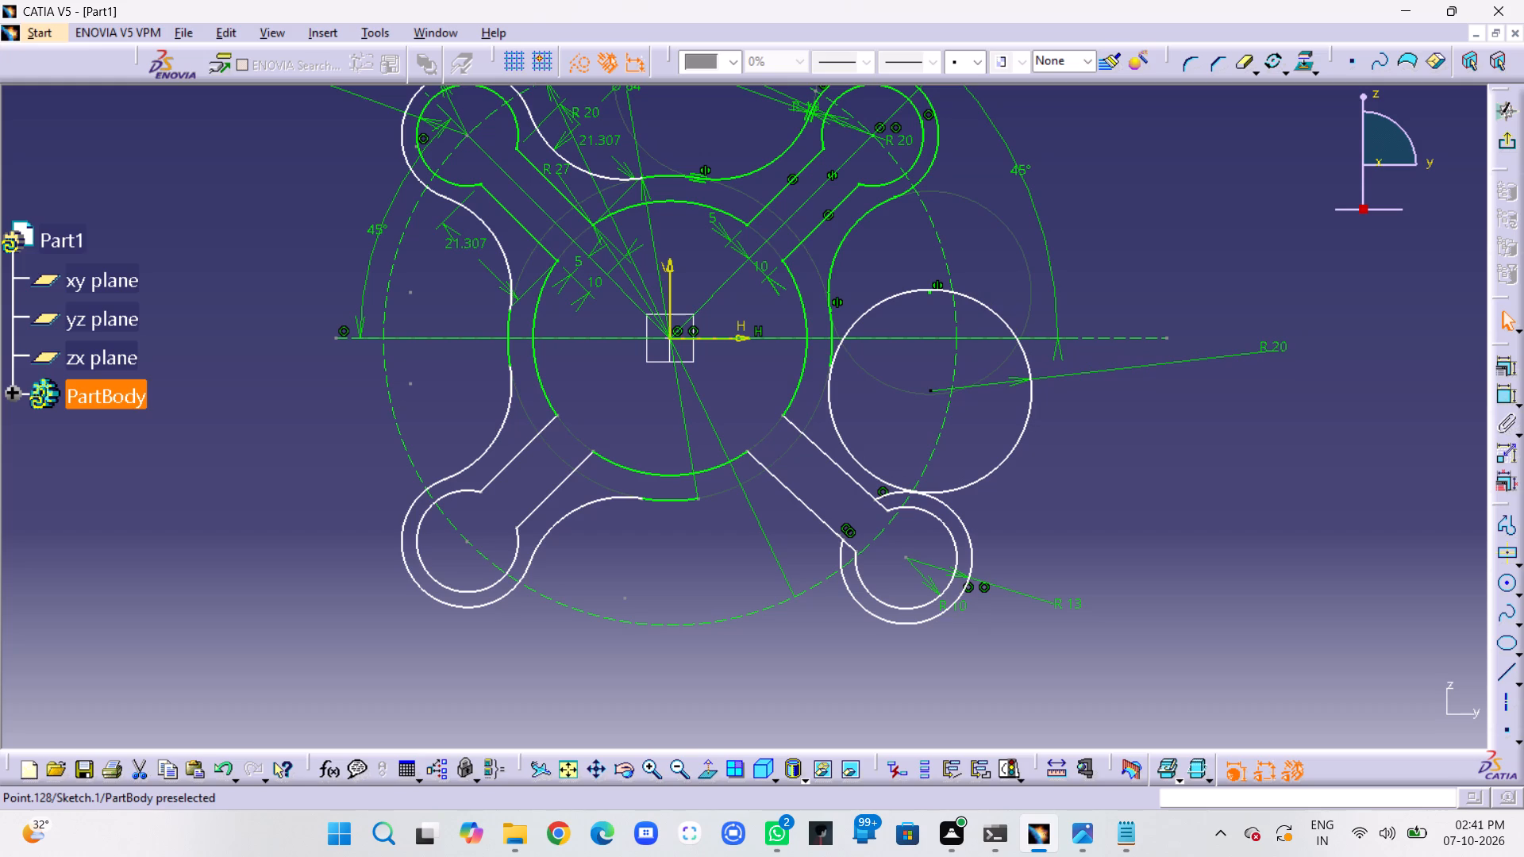
pyautogui.click(1078, 443)
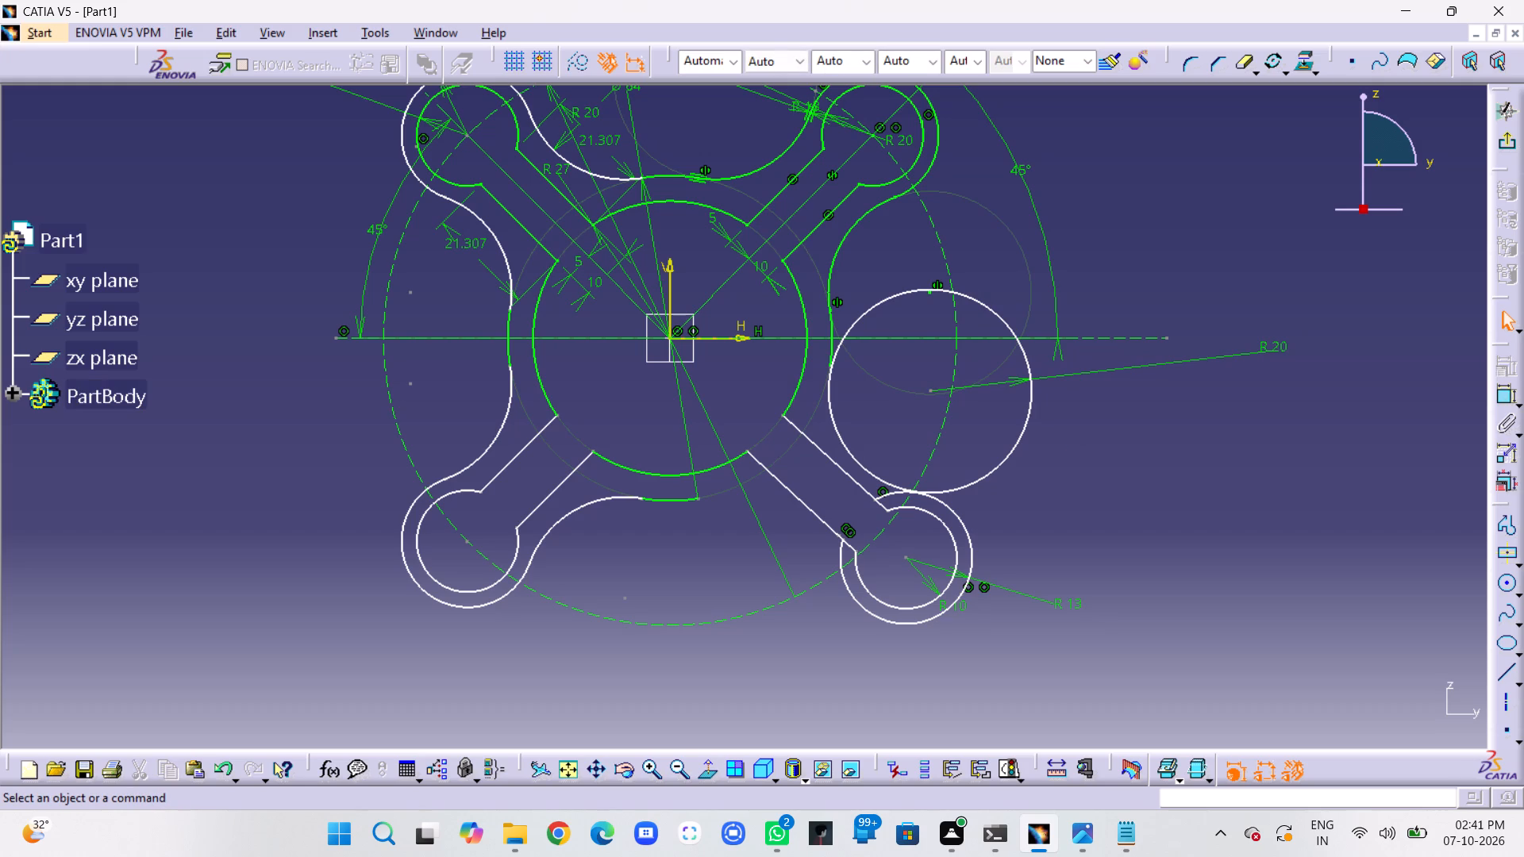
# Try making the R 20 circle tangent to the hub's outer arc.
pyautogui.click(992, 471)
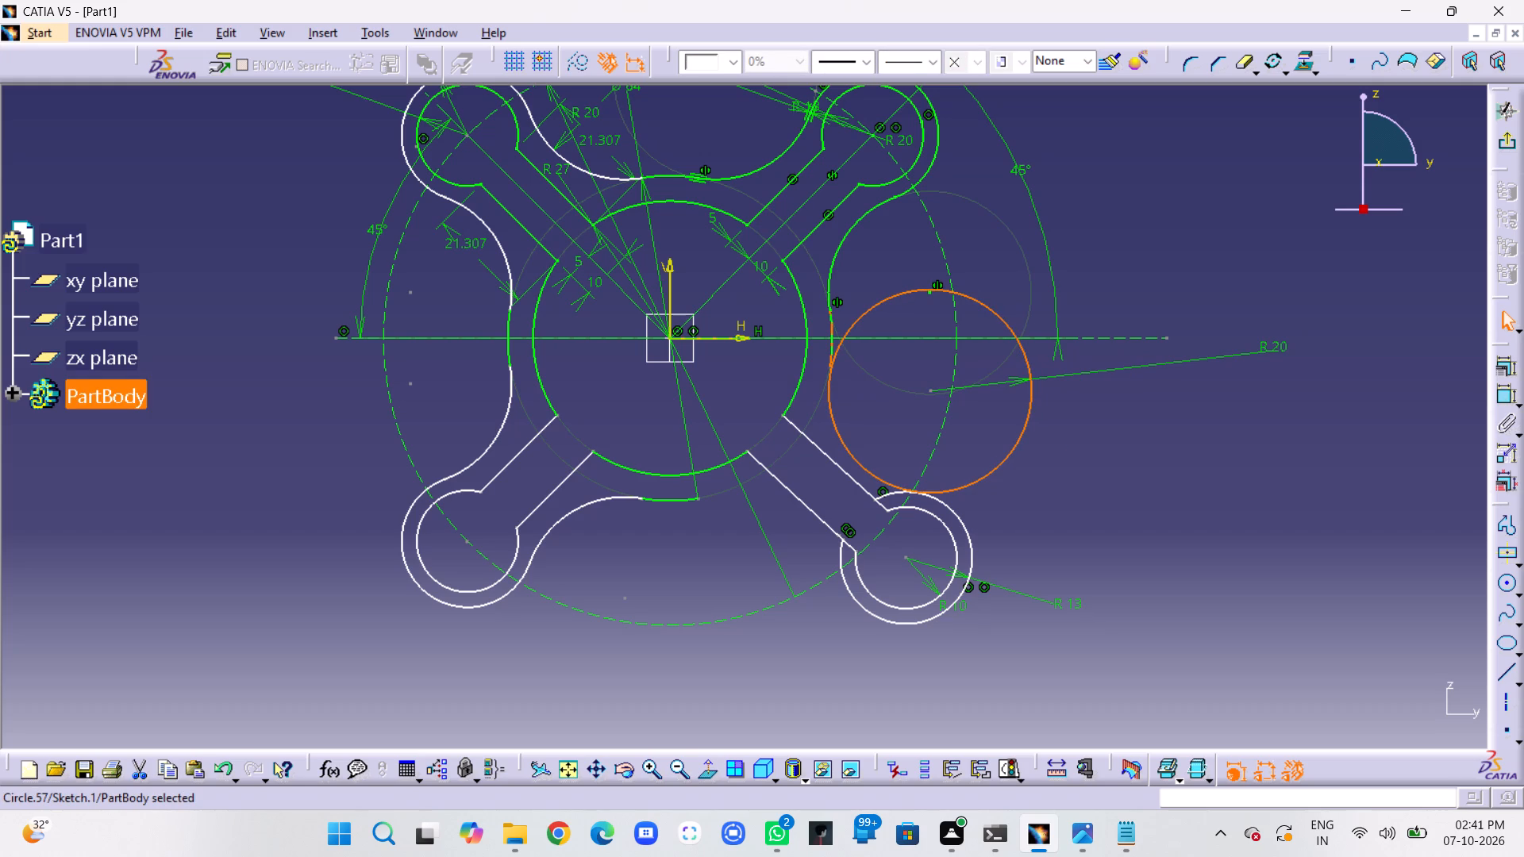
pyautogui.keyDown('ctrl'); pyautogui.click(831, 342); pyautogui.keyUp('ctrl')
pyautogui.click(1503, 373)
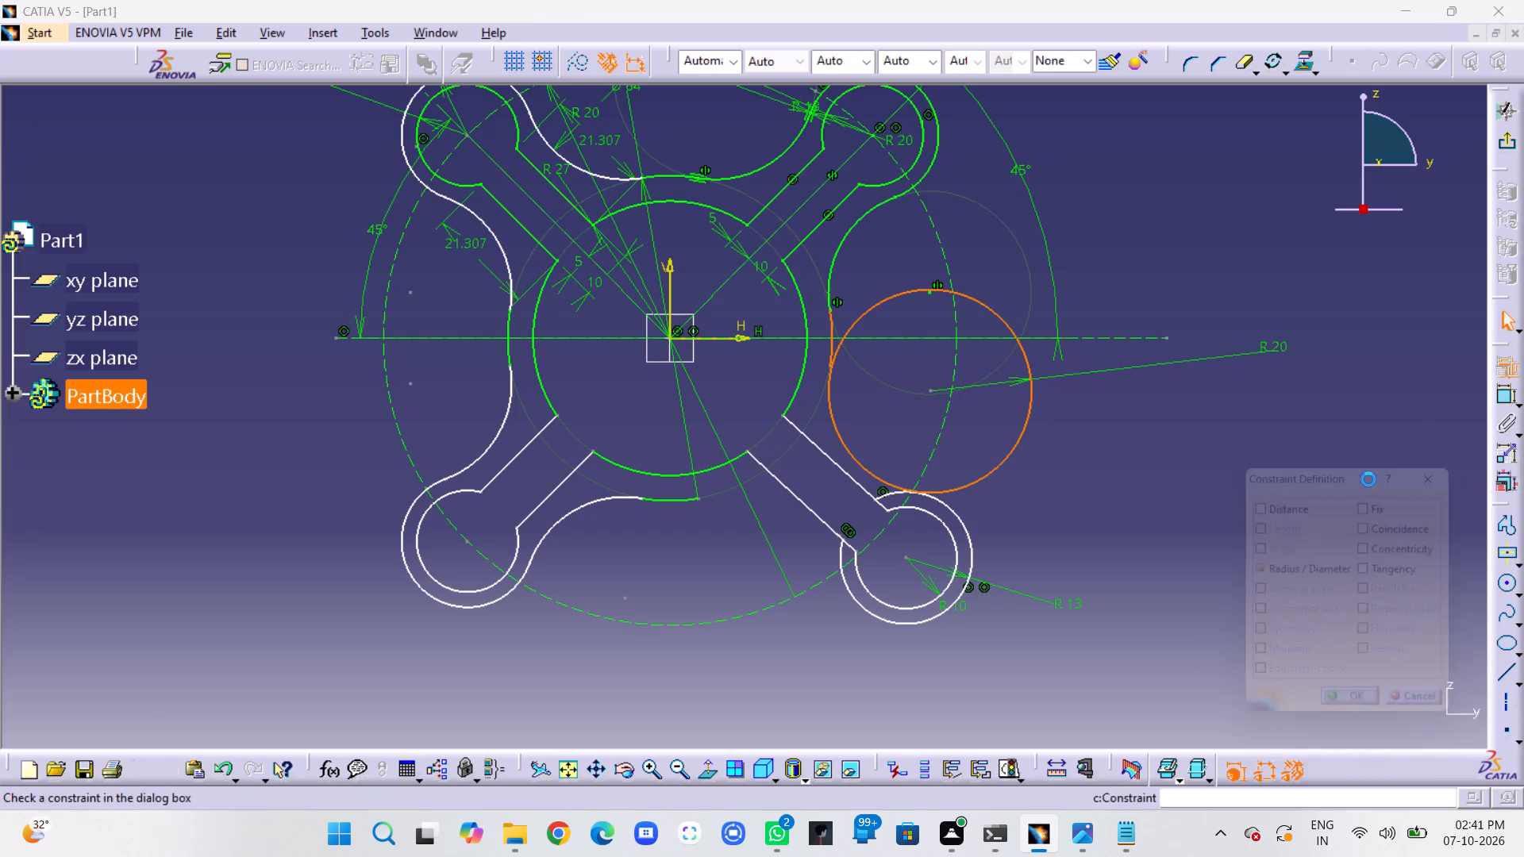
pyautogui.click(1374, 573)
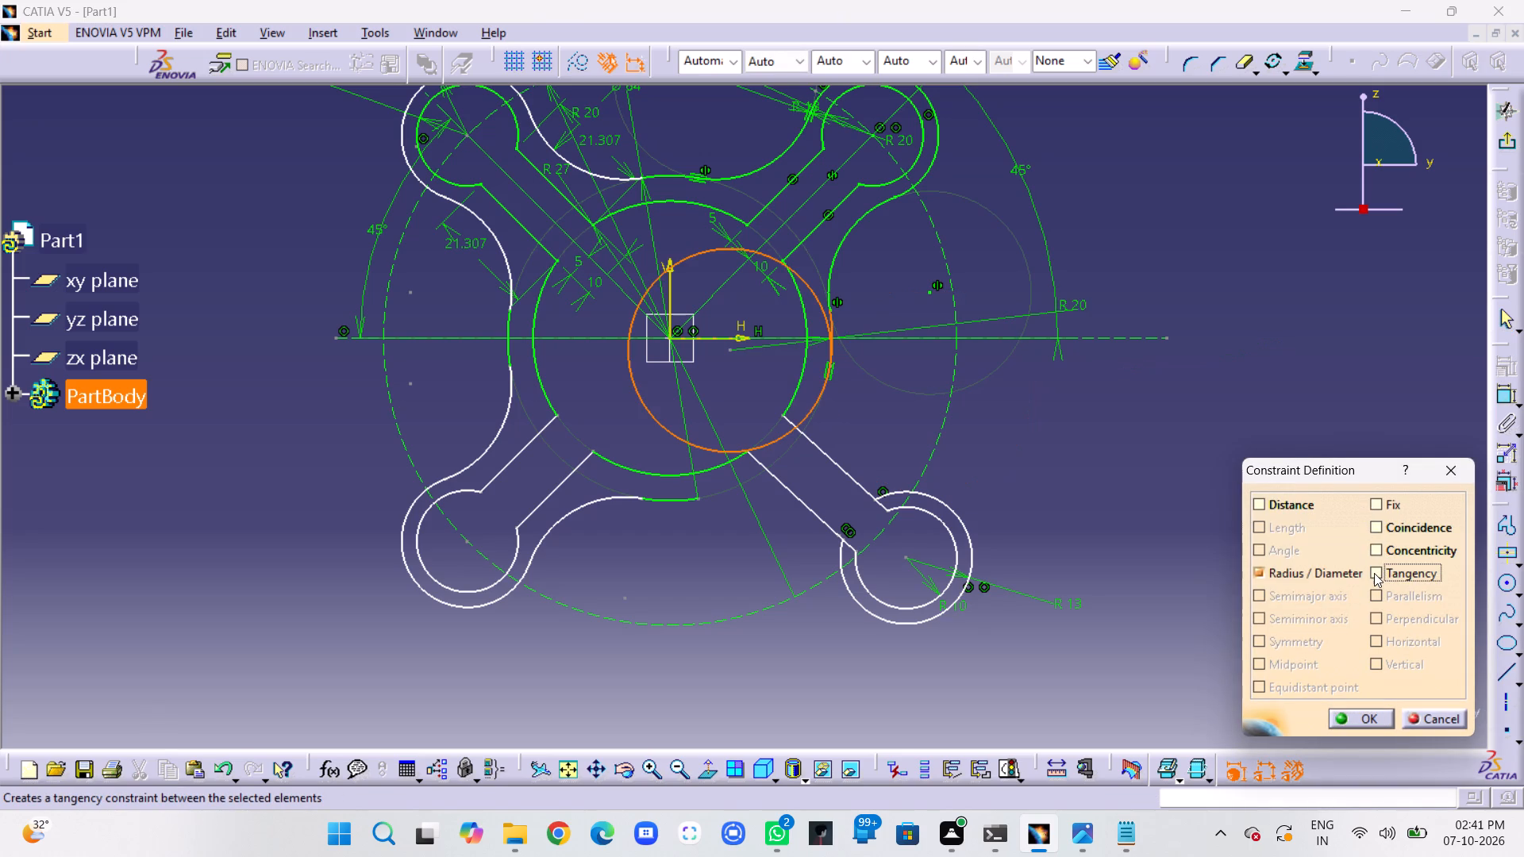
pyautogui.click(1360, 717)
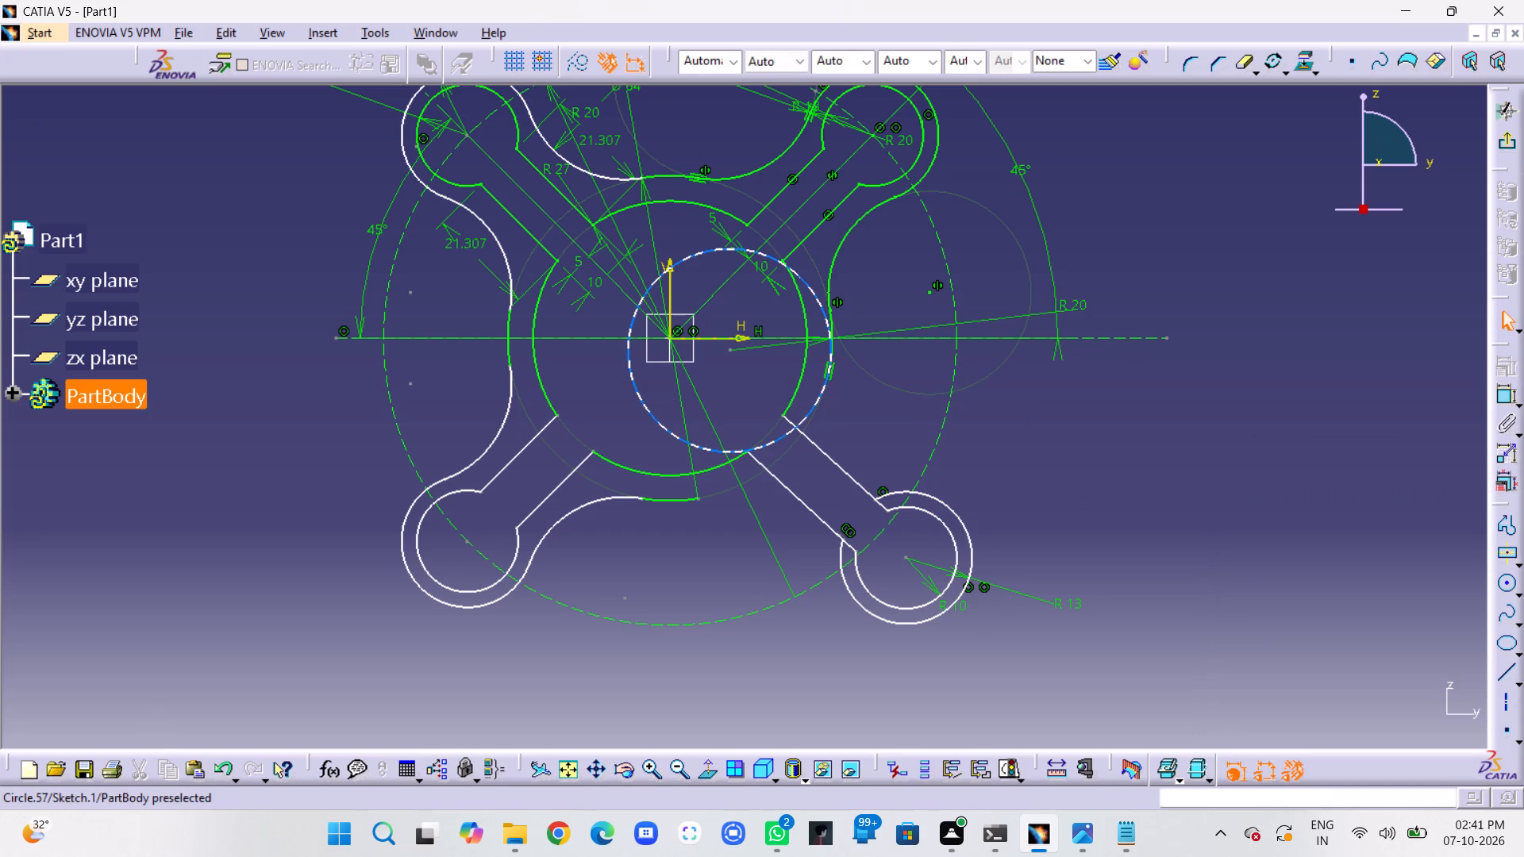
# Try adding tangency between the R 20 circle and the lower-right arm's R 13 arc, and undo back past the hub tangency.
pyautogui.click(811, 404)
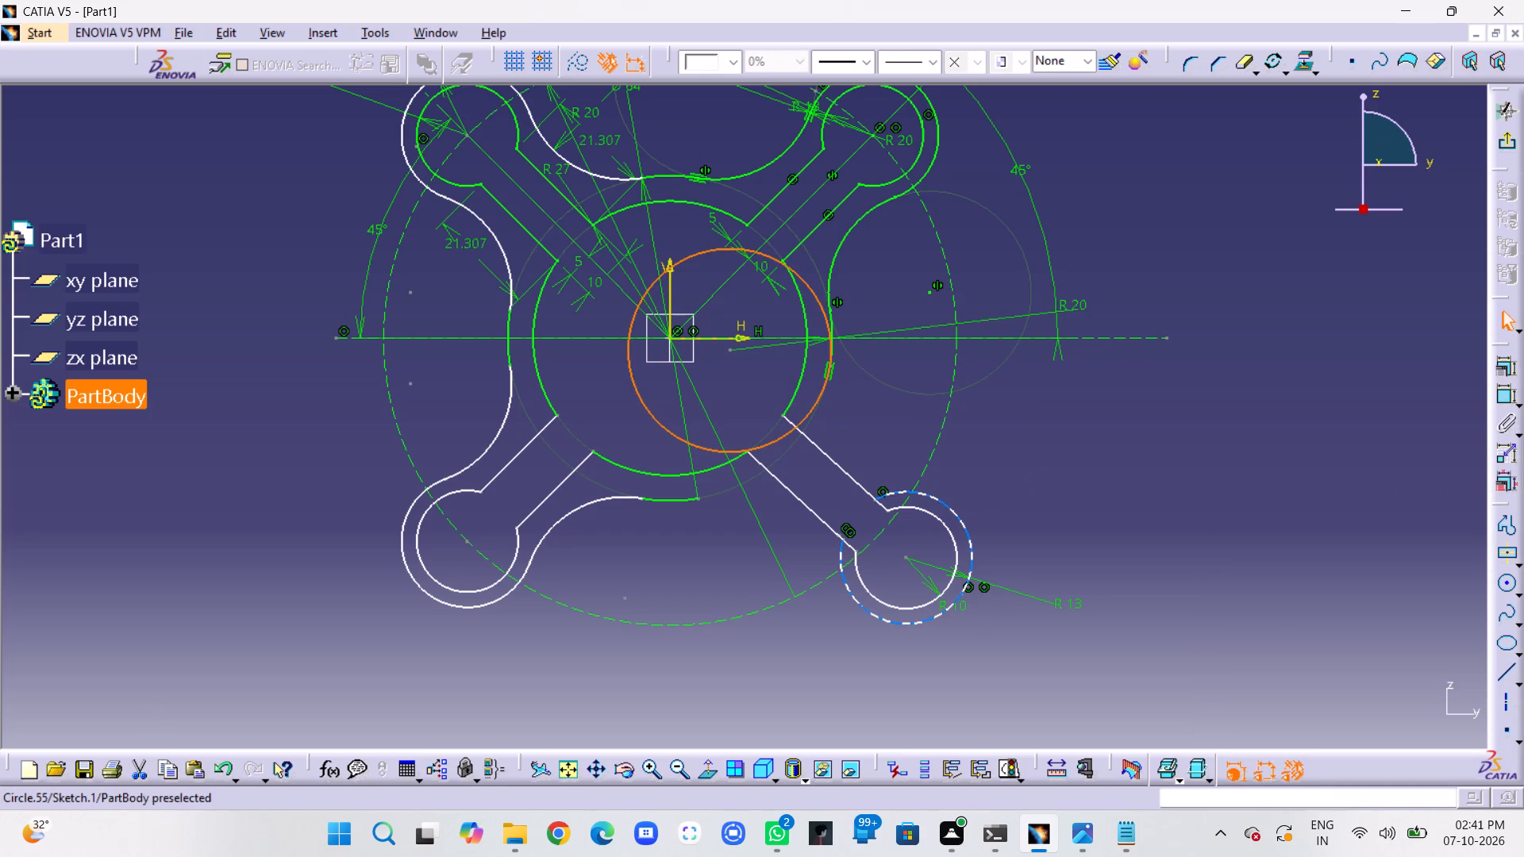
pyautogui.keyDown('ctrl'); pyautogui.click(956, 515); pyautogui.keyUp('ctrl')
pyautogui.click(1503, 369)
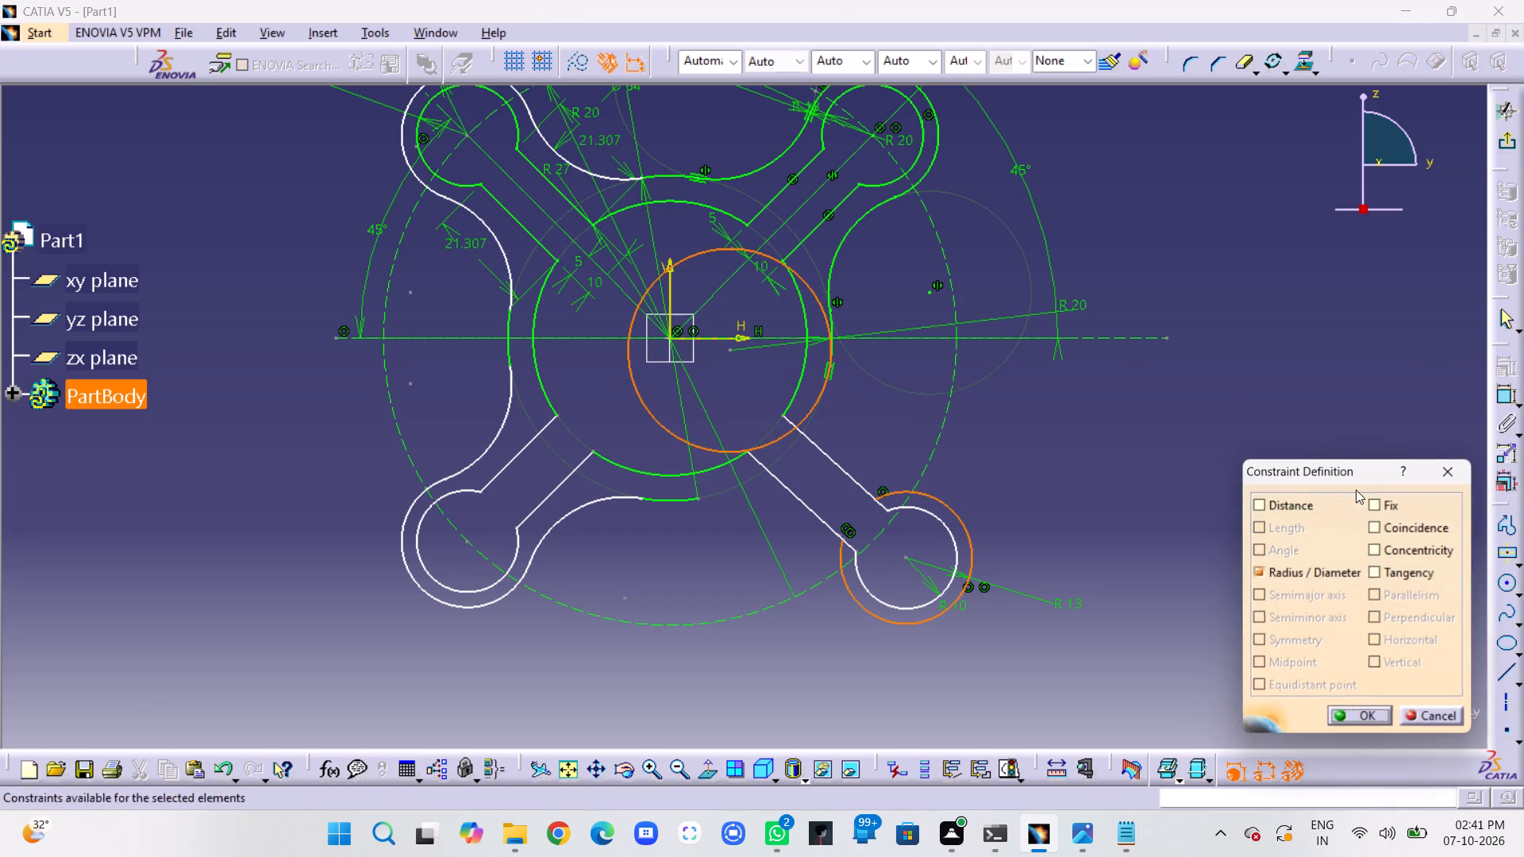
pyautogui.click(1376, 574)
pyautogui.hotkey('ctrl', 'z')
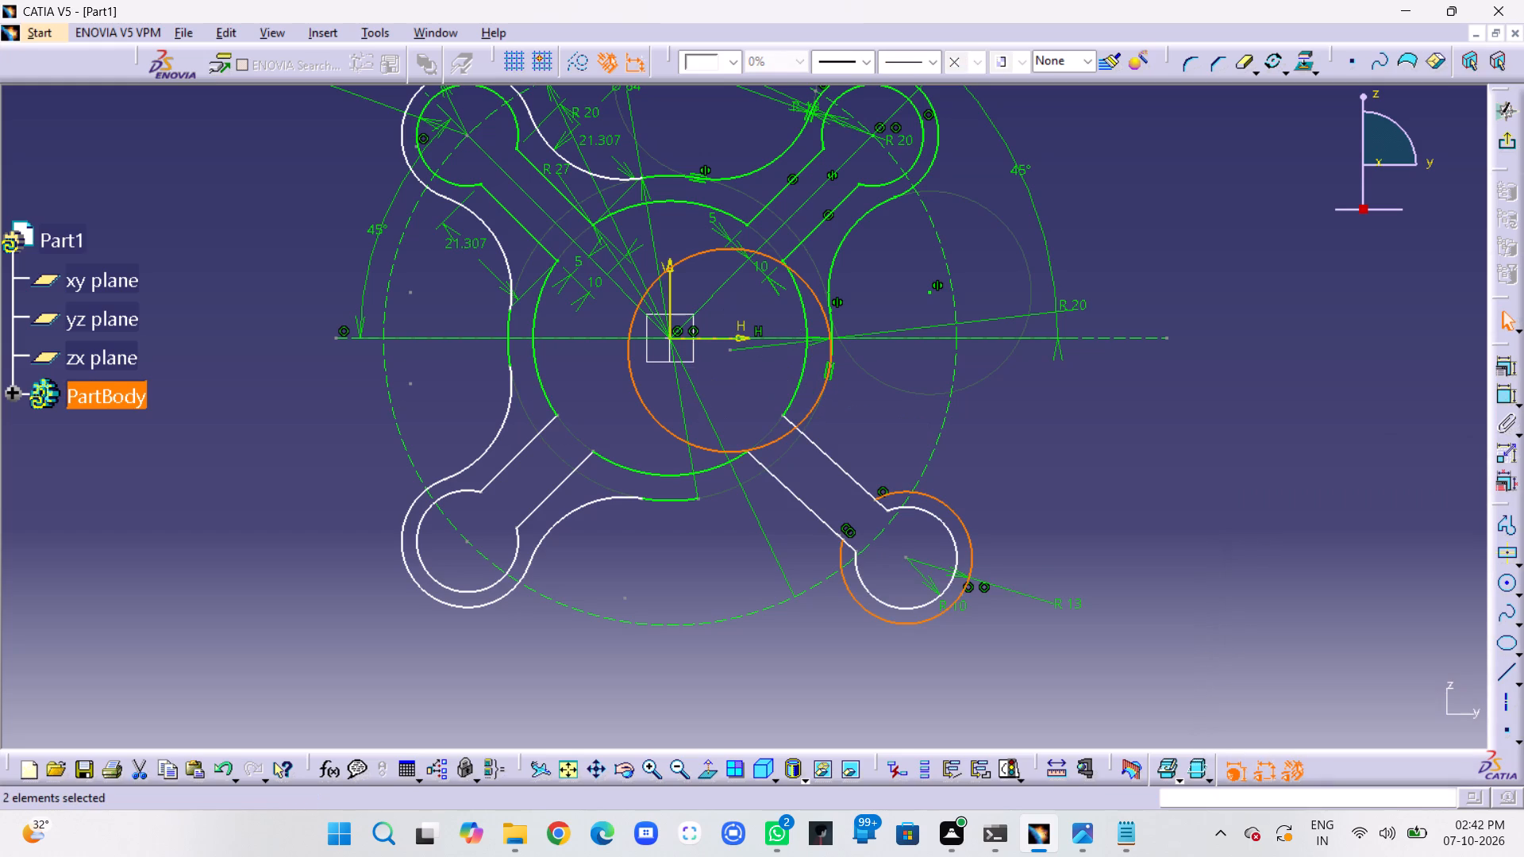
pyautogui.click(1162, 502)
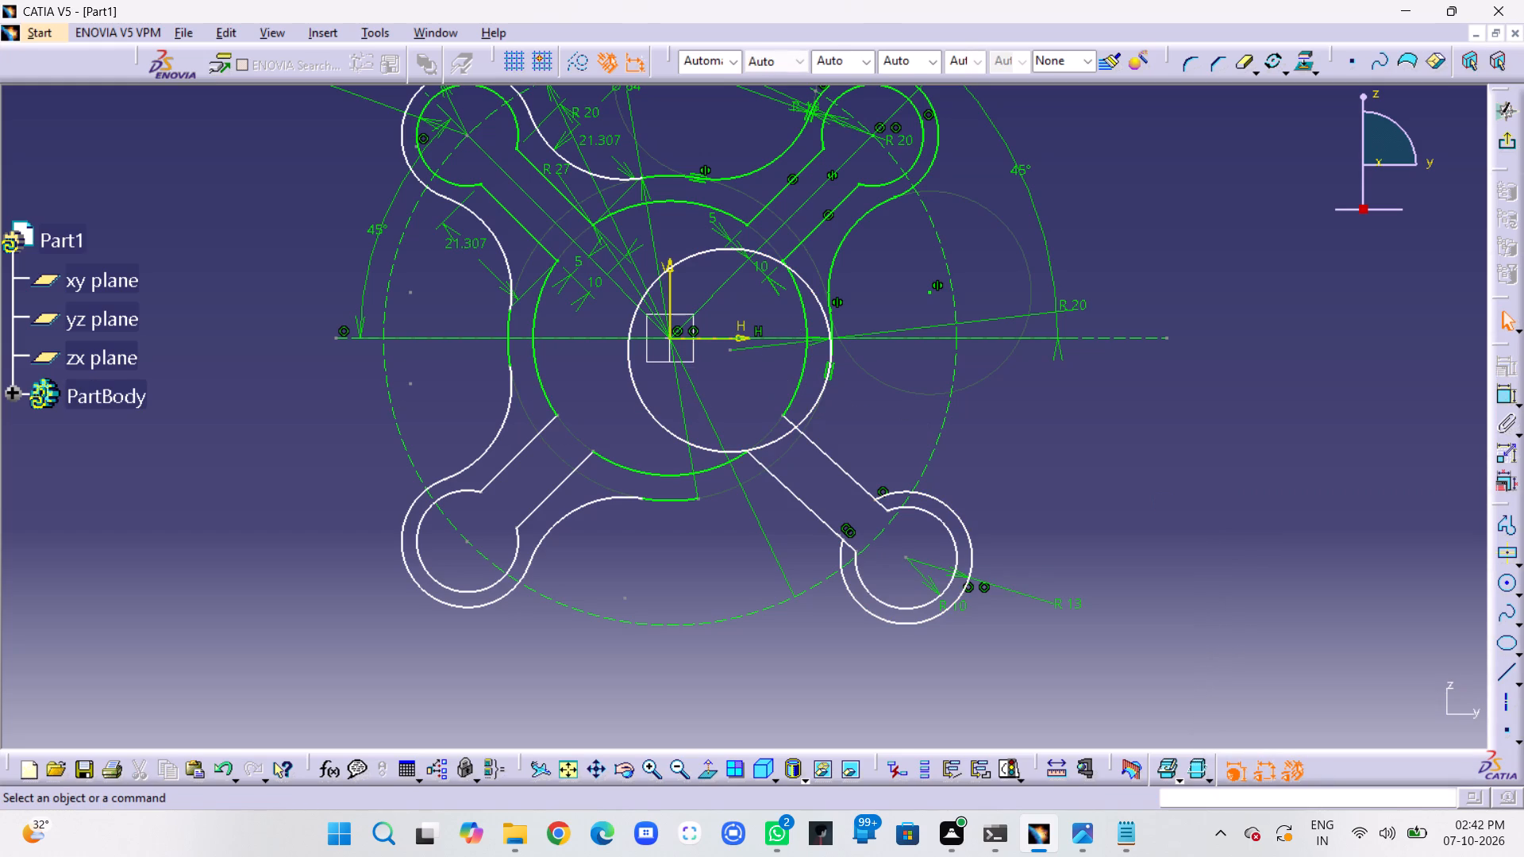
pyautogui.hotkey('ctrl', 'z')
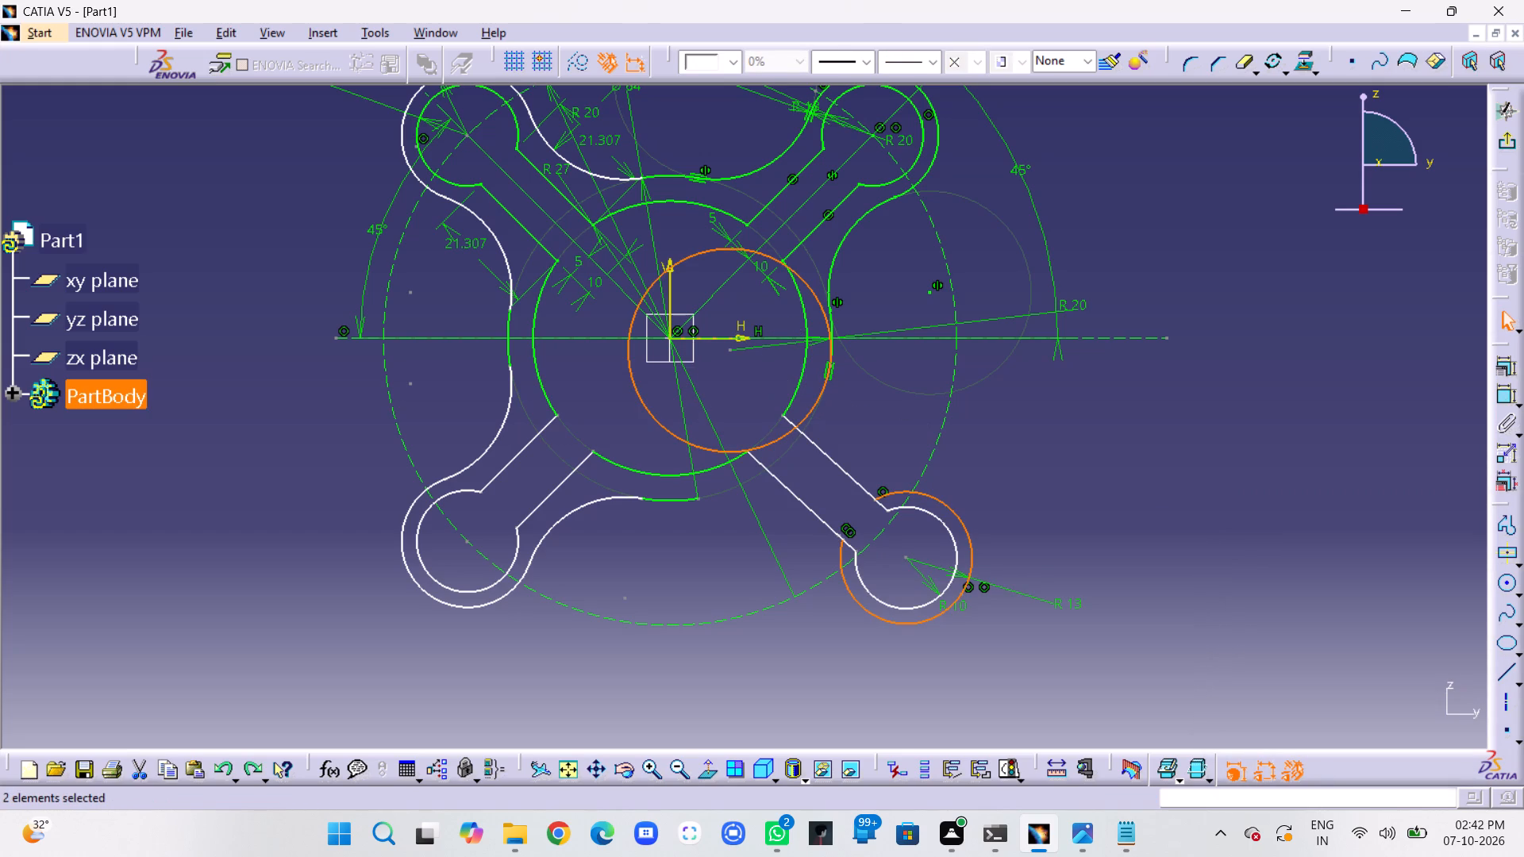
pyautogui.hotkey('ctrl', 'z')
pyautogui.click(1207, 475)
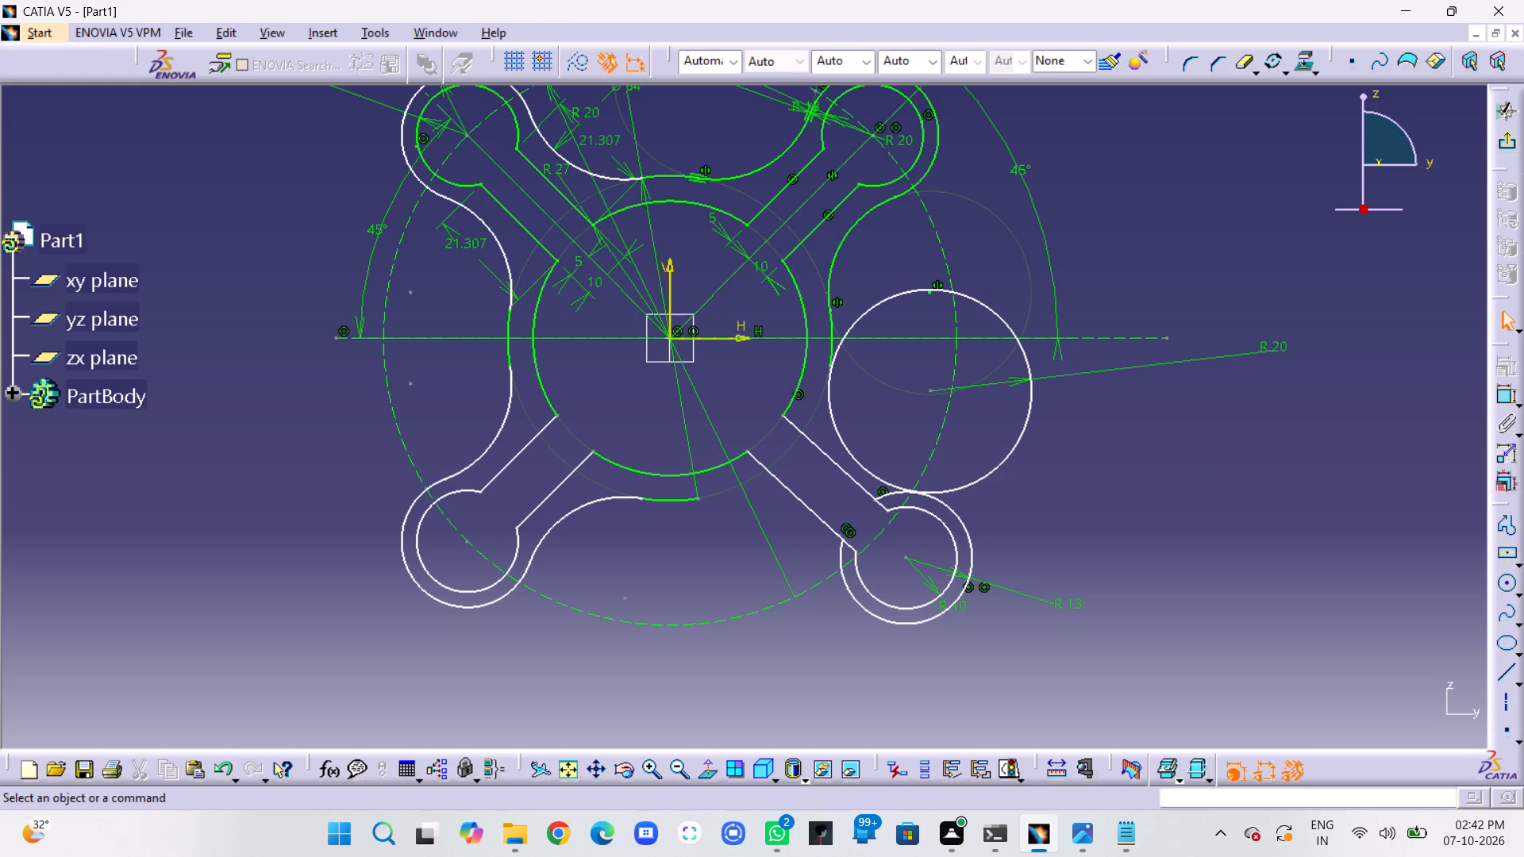
# Make the R 20 circle tangent to the lower-right arm's R 13 outer arc.
pyautogui.click(987, 470)
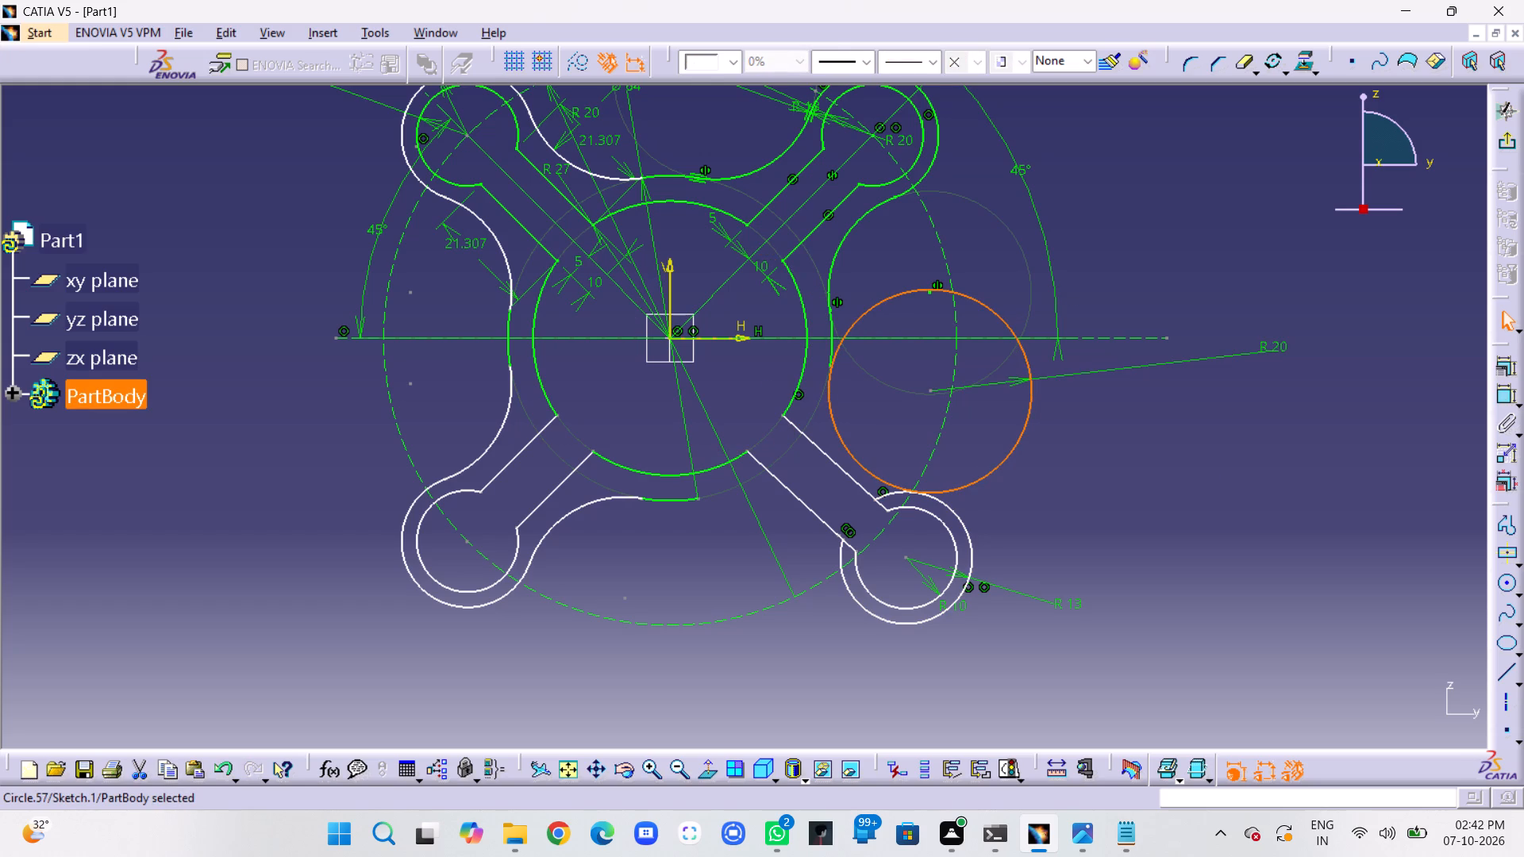
pyautogui.keyDown('ctrl'); pyautogui.click(944, 503); pyautogui.keyUp('ctrl')
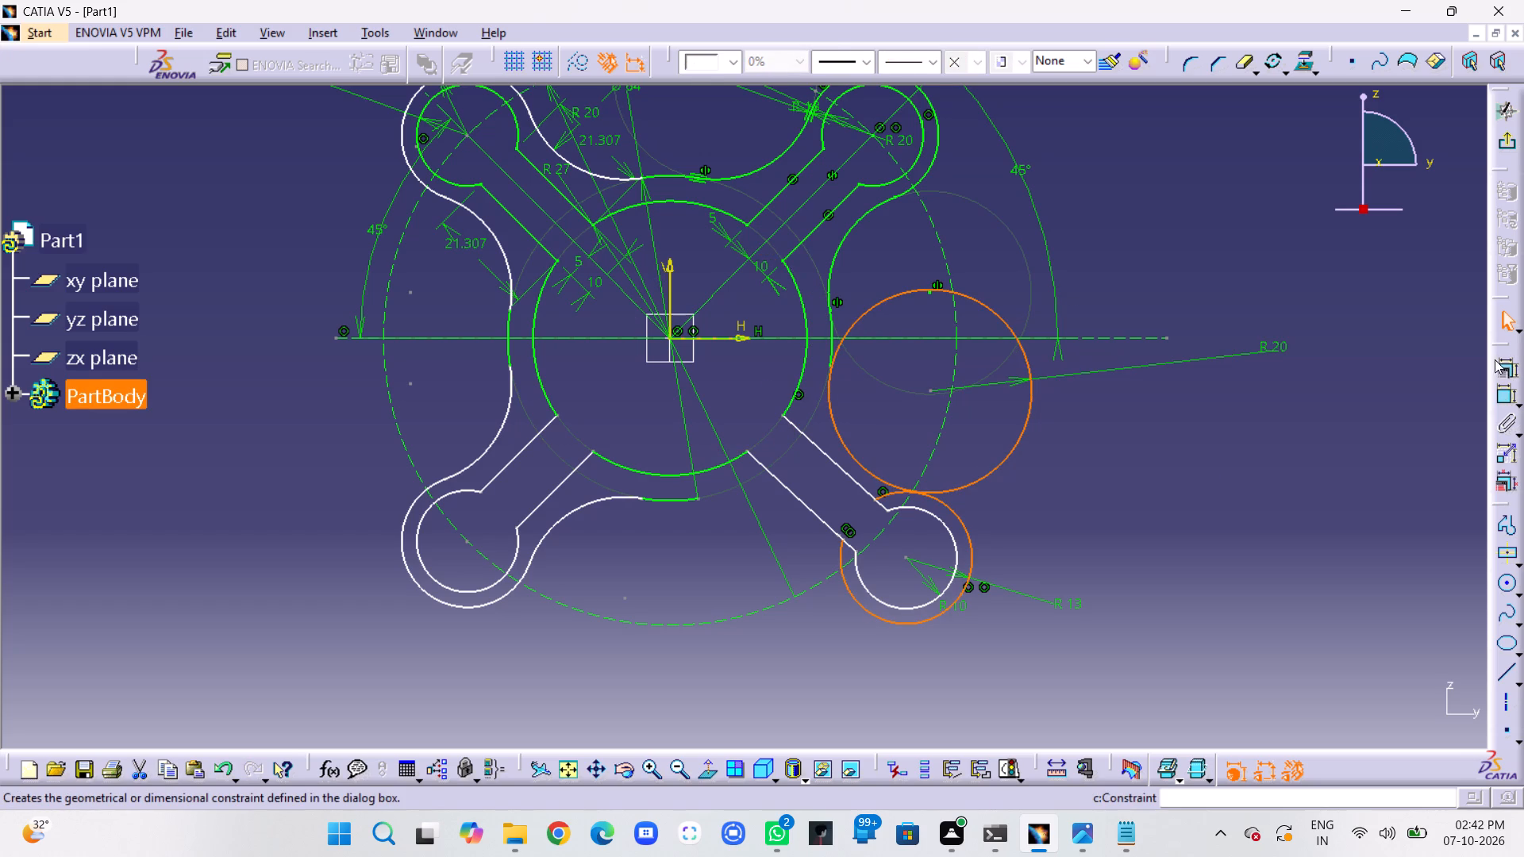
pyautogui.click(1507, 364)
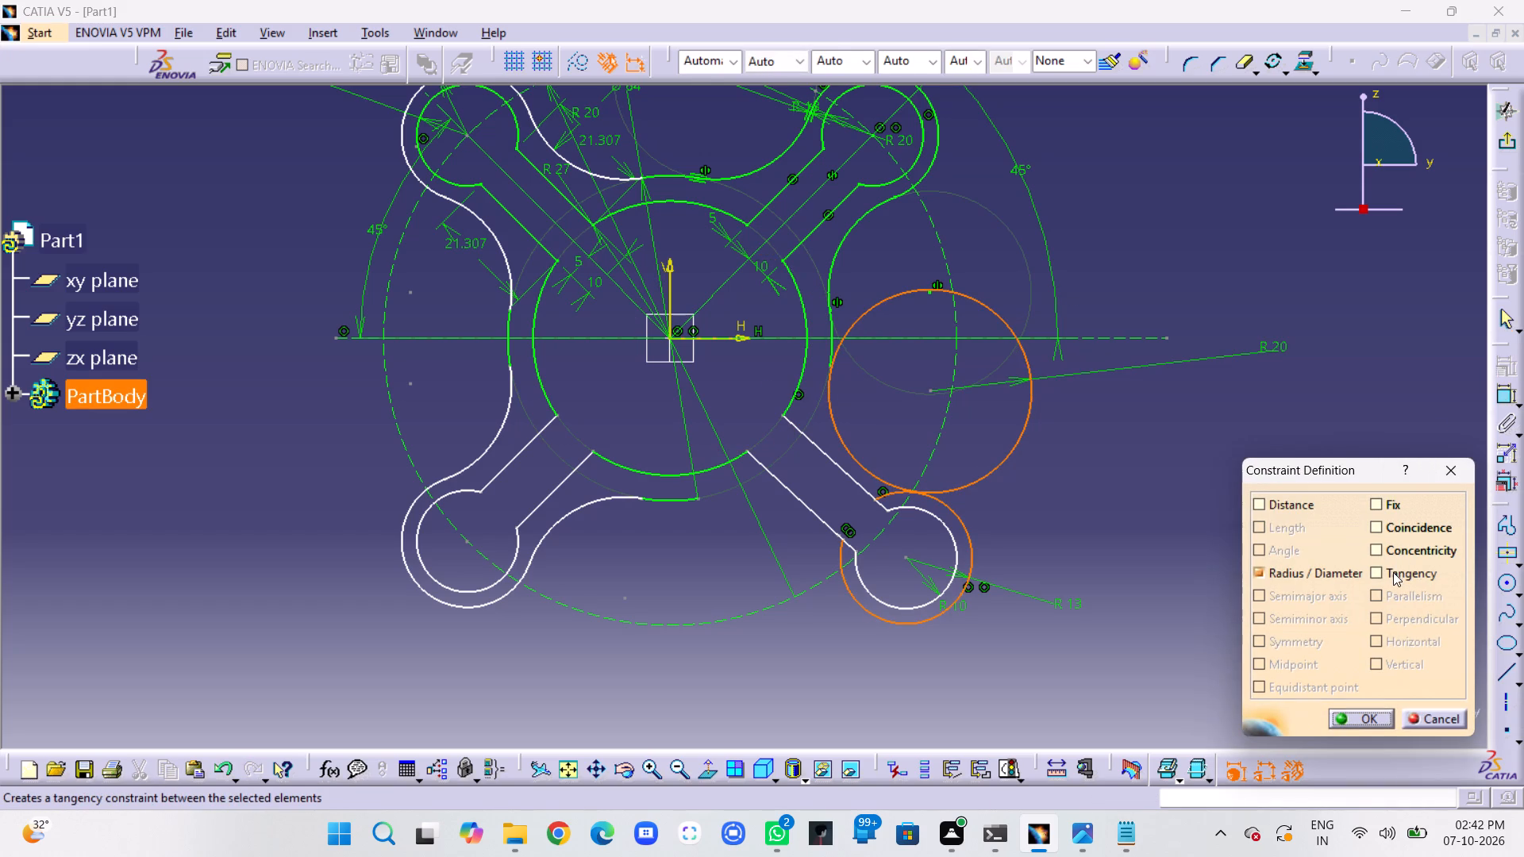
pyautogui.click(1393, 572)
pyautogui.click(1355, 714)
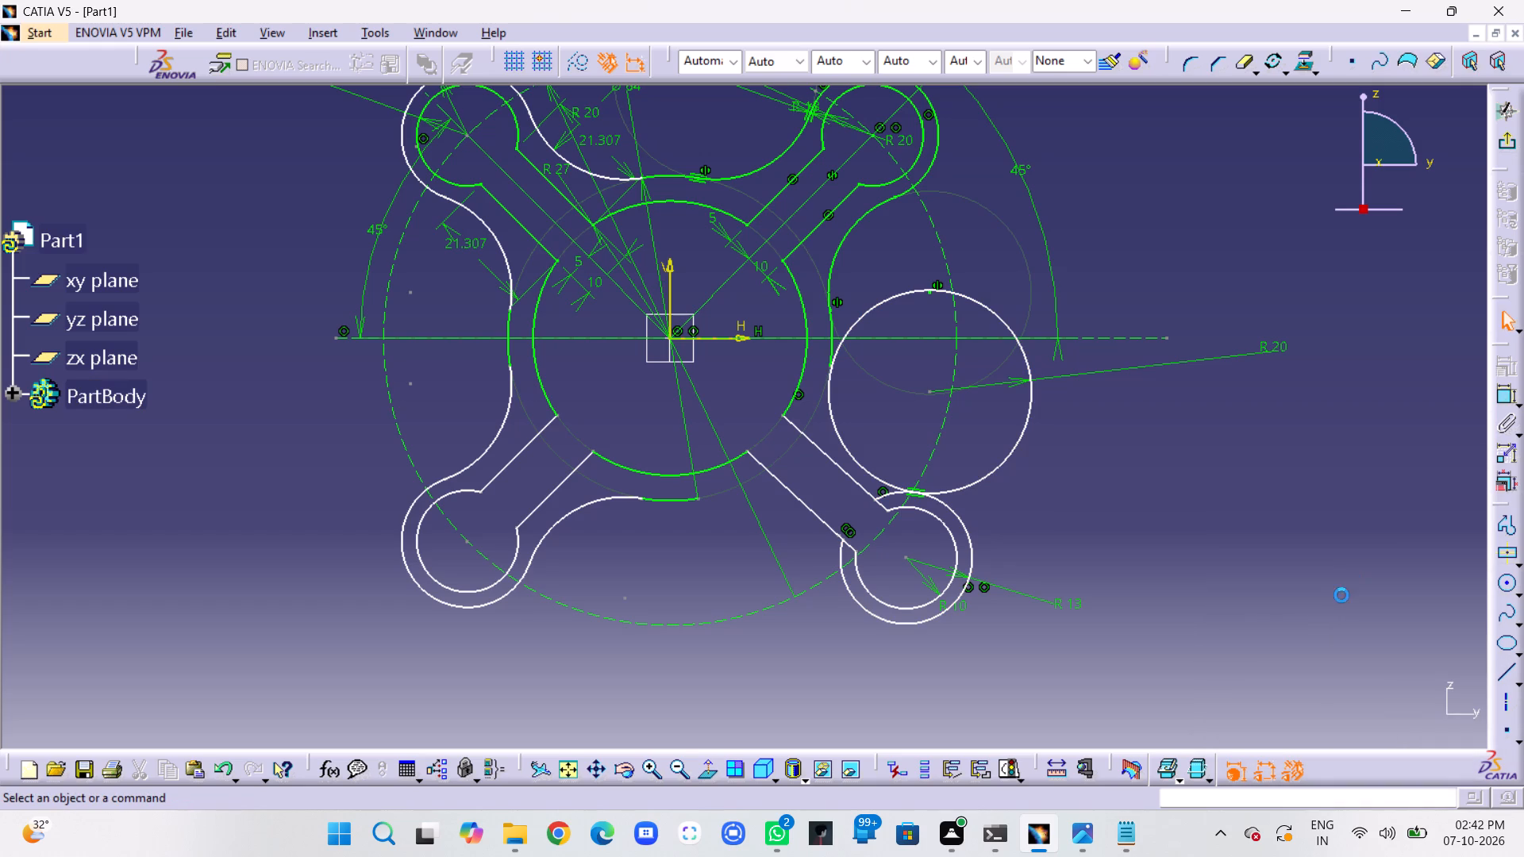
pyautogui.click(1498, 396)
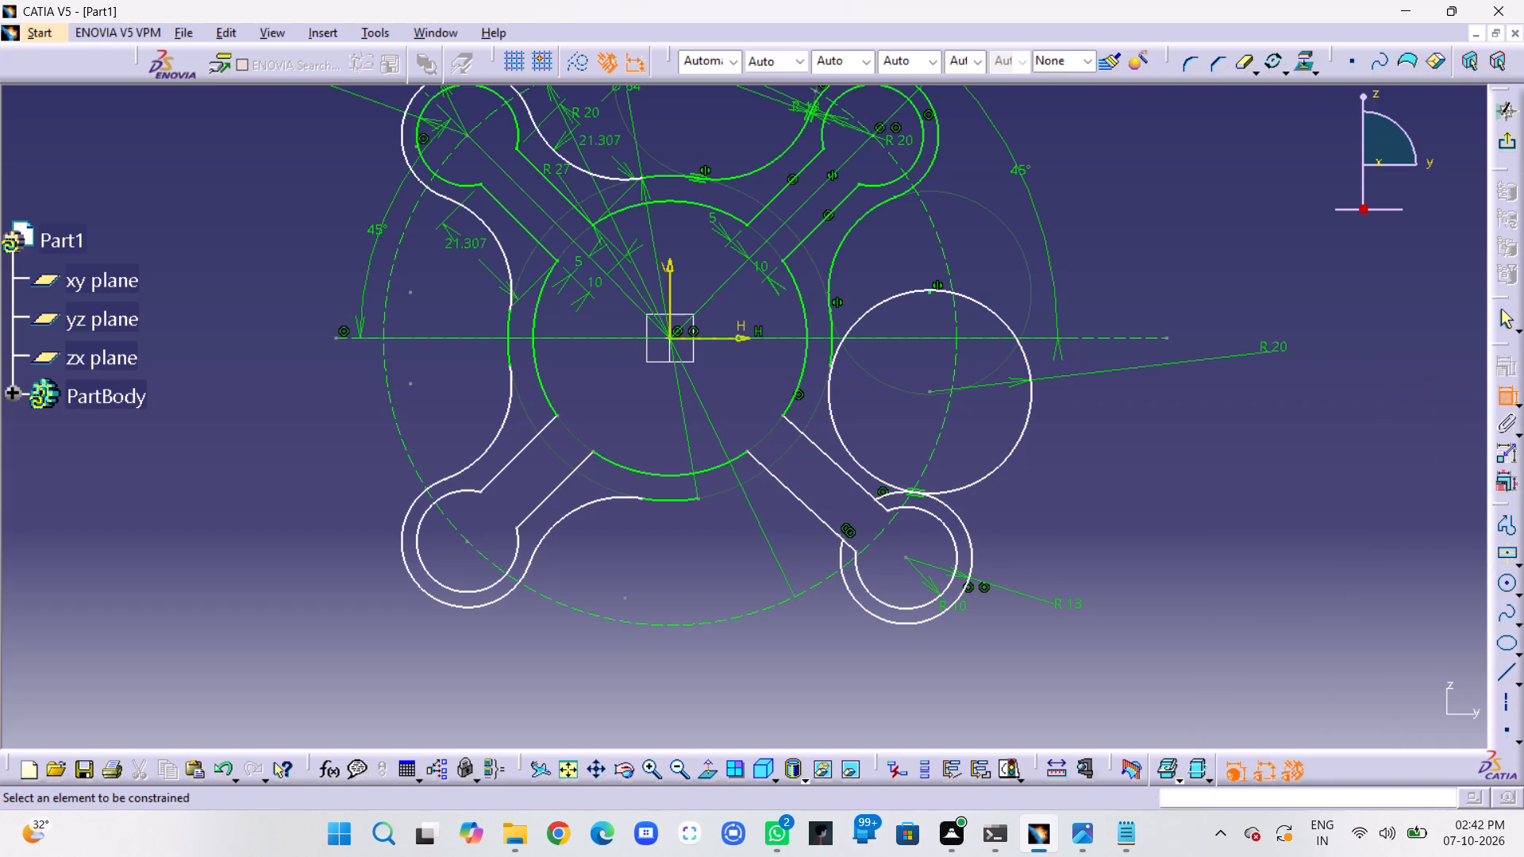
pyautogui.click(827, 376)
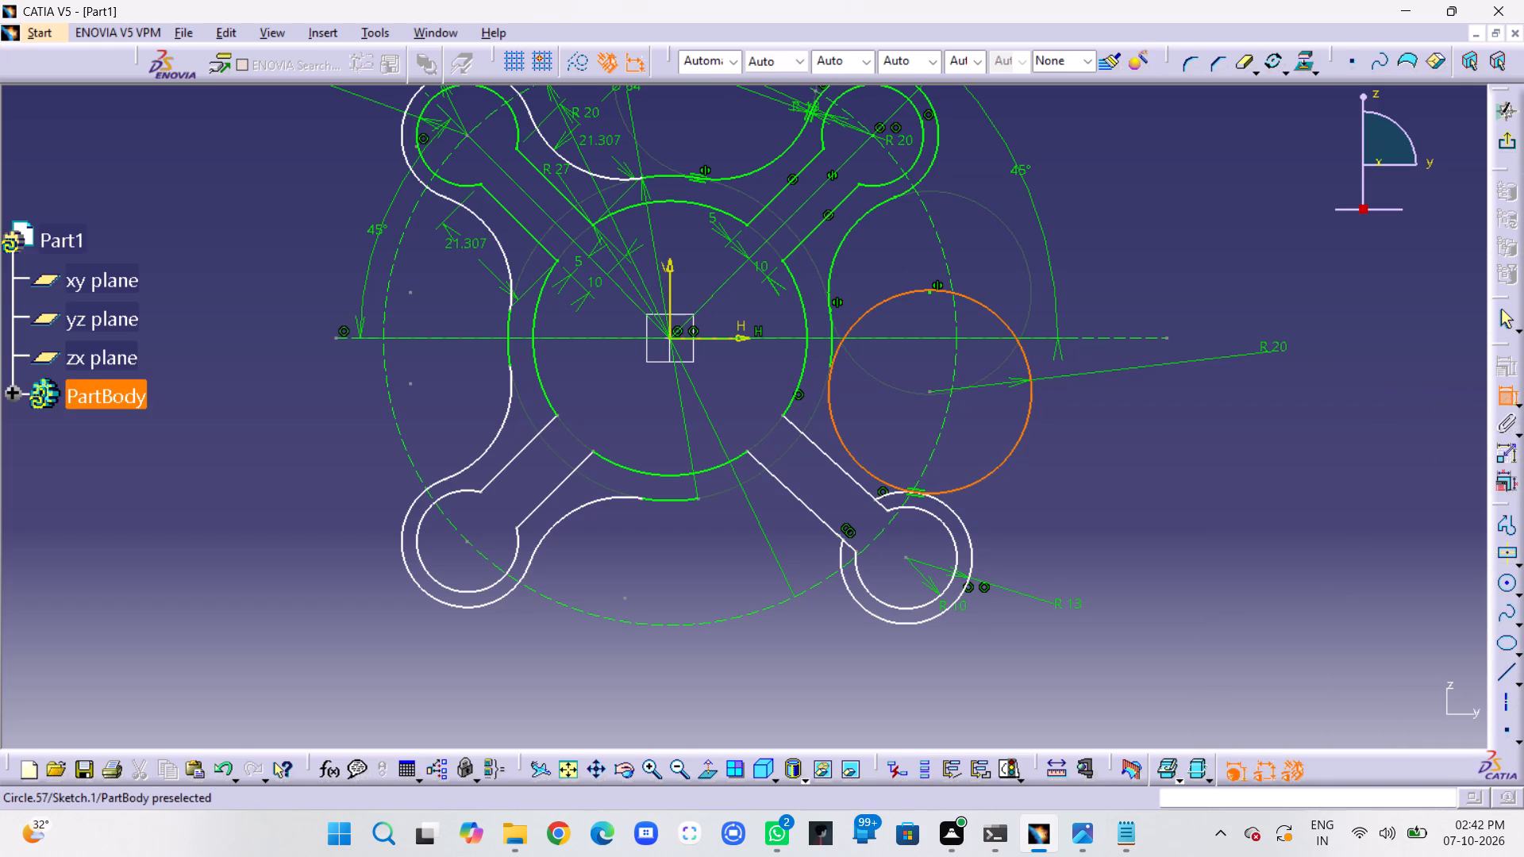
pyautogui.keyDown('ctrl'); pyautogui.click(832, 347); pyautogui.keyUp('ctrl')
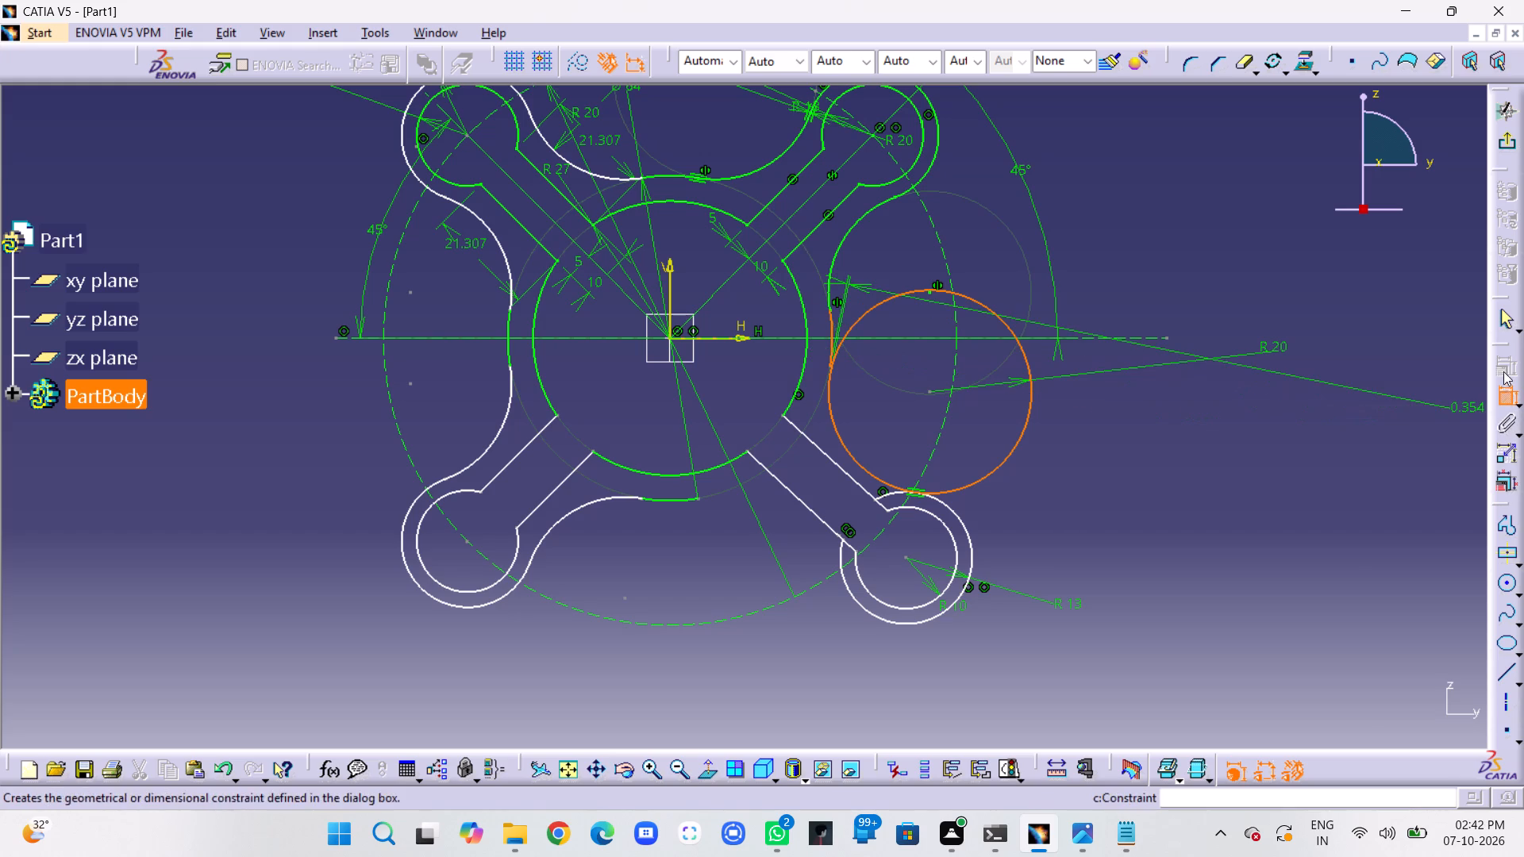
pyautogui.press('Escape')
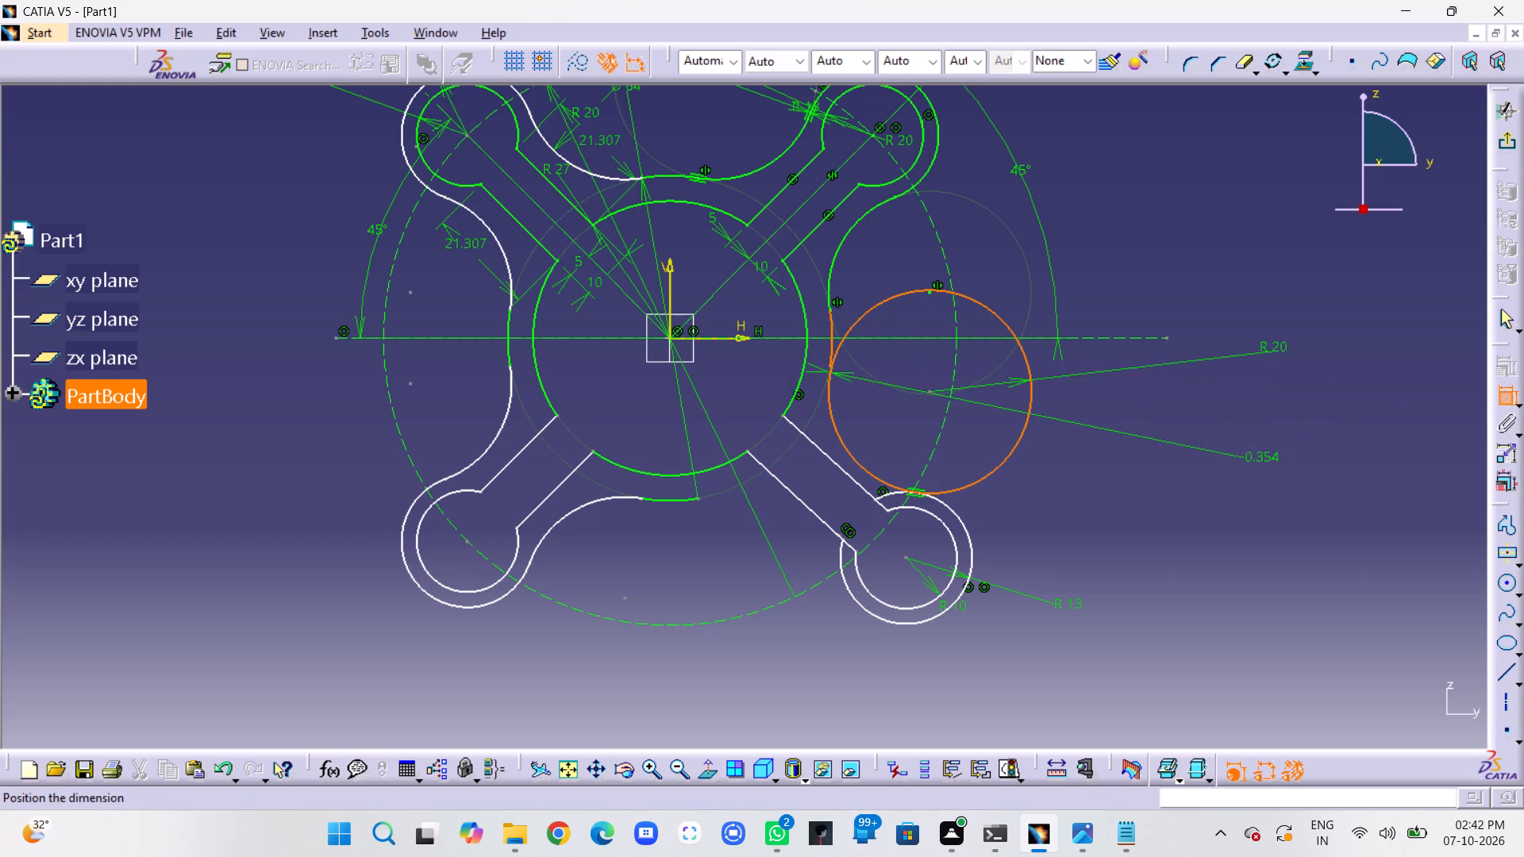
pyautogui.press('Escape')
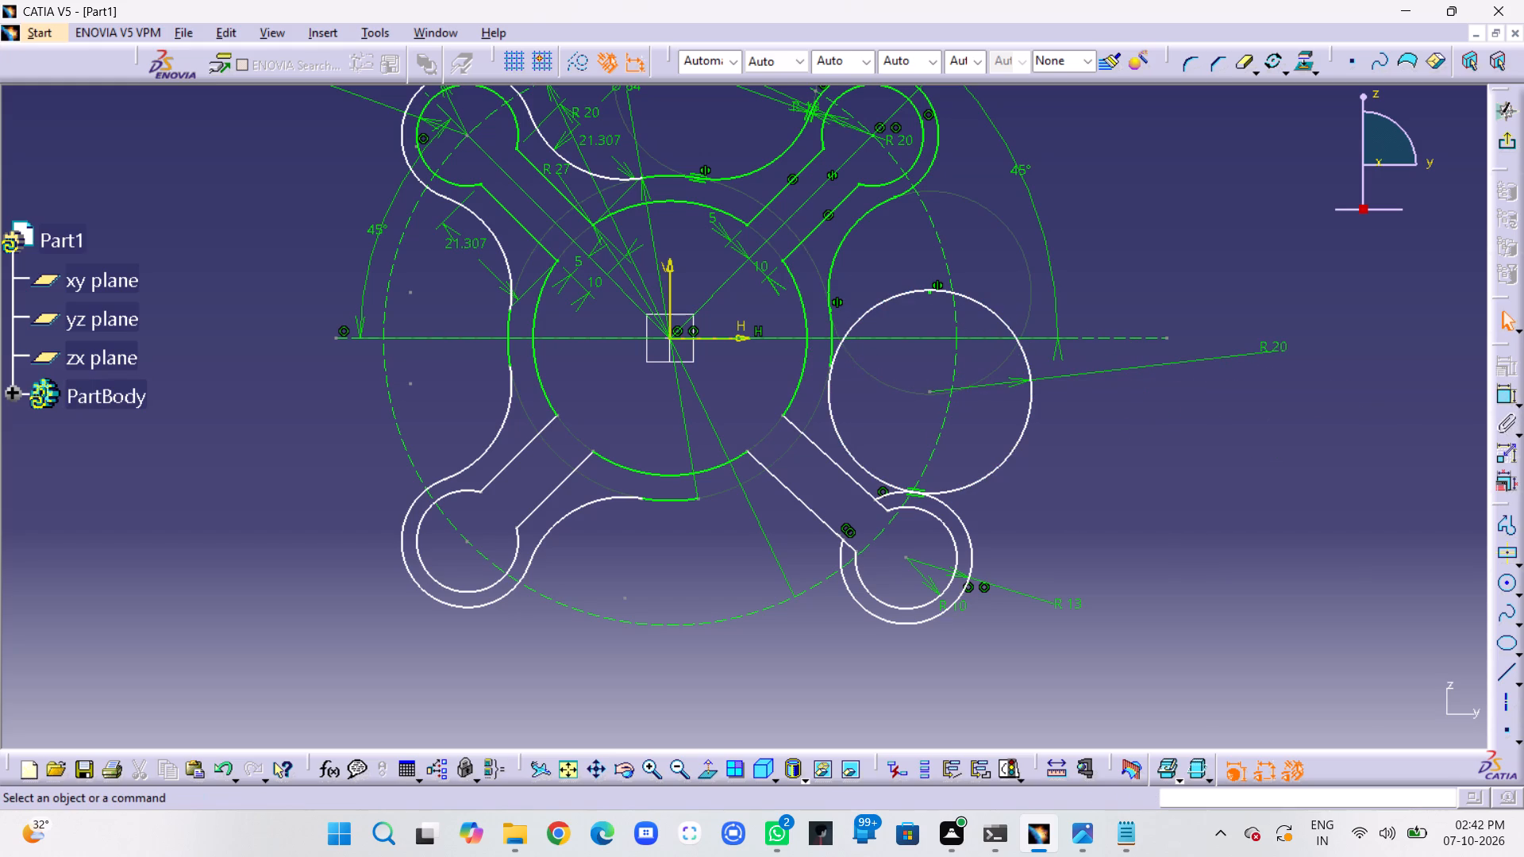
# Make the R 20 circle tangent to the hub's outer arc beside the lower-right arm.
pyautogui.click(827, 392)
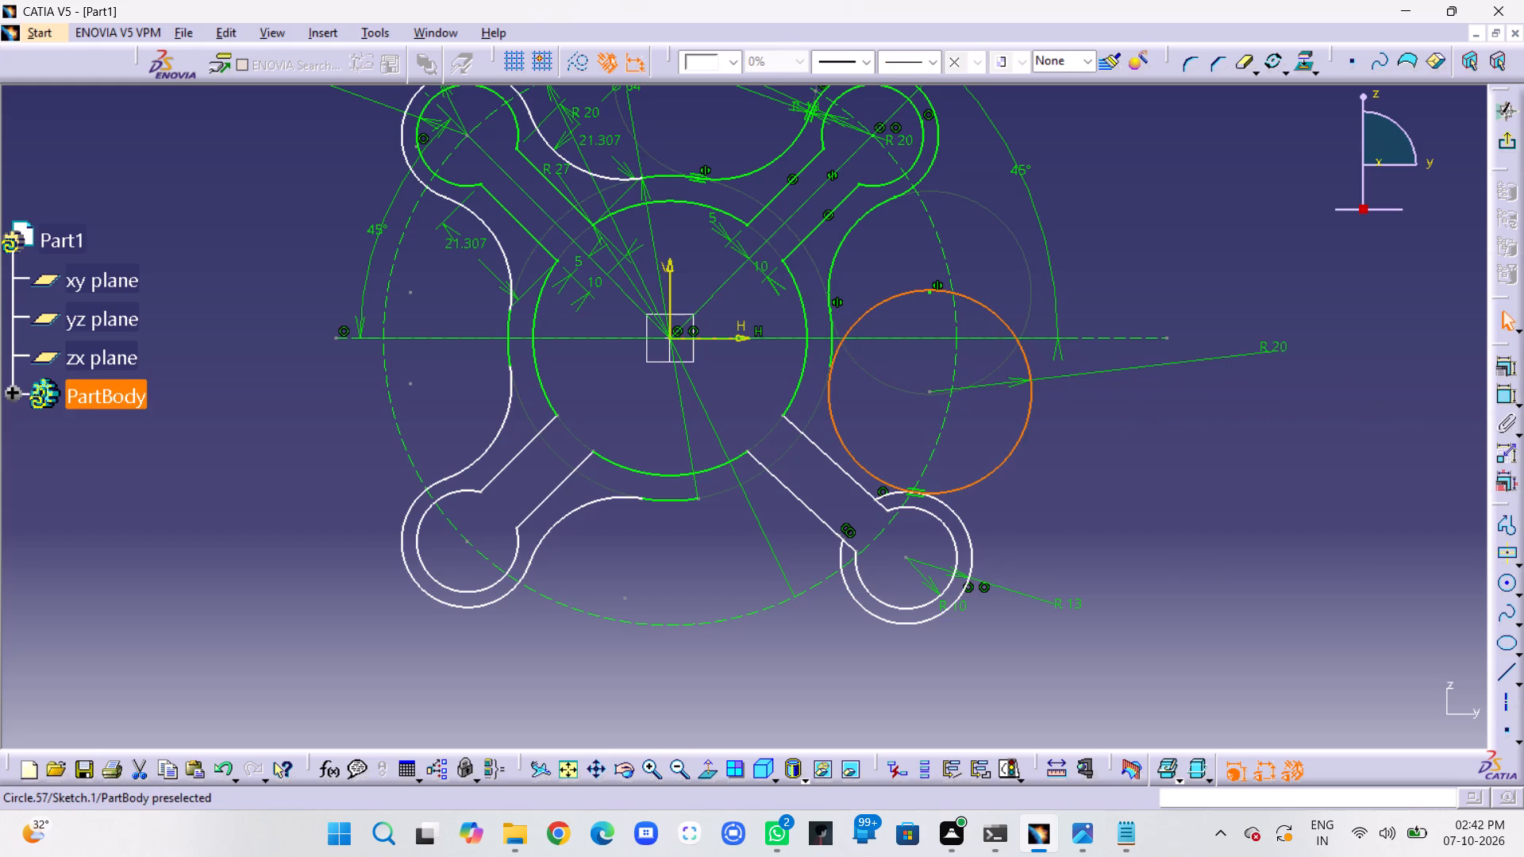
pyautogui.keyDown('ctrl'); pyautogui.click(833, 341); pyautogui.keyUp('ctrl')
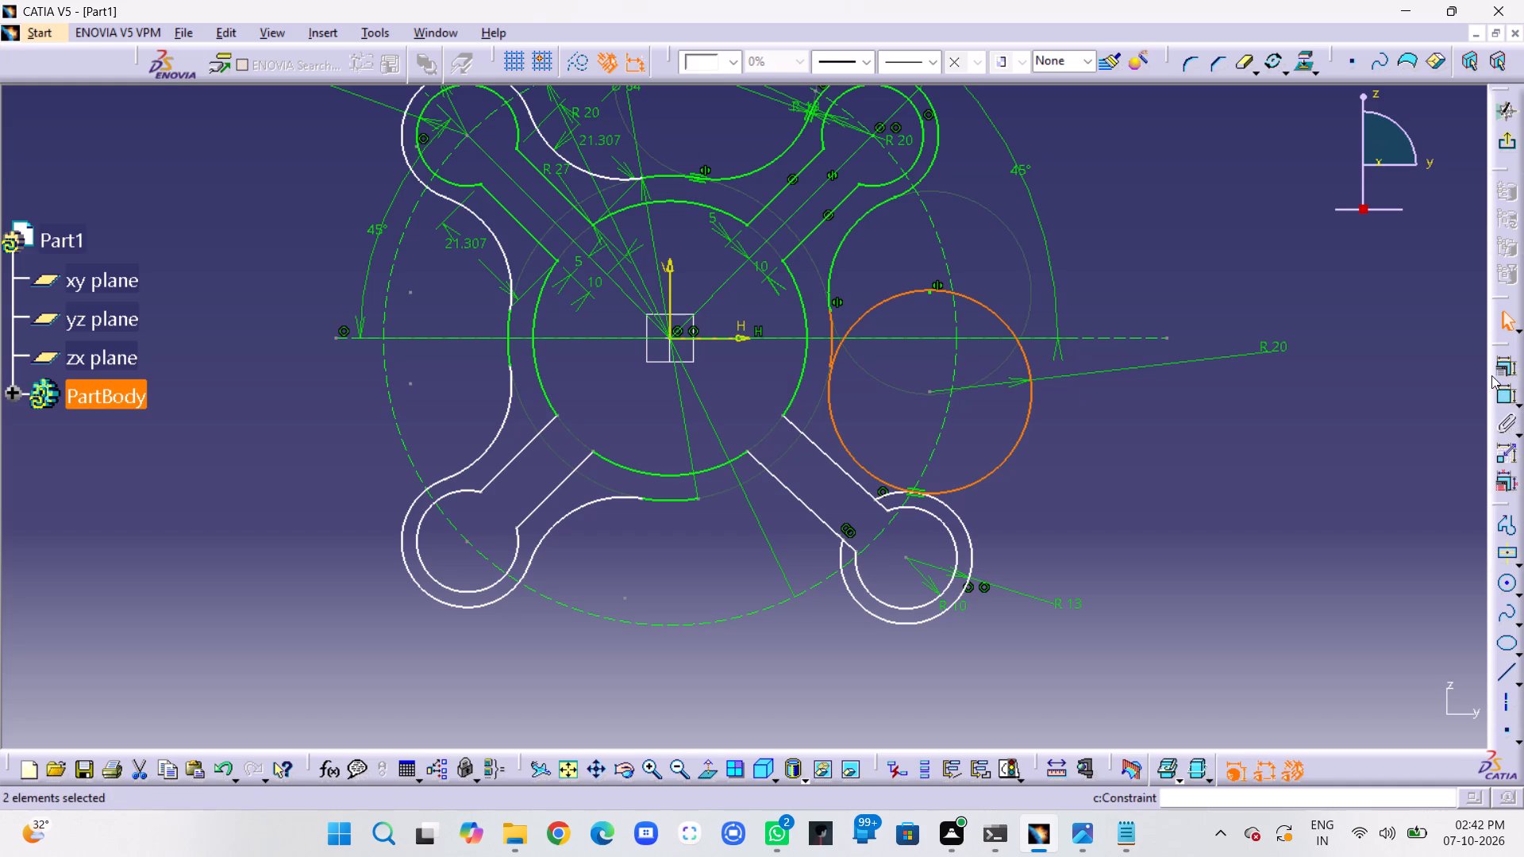
pyautogui.click(1507, 372)
pyautogui.click(1412, 571)
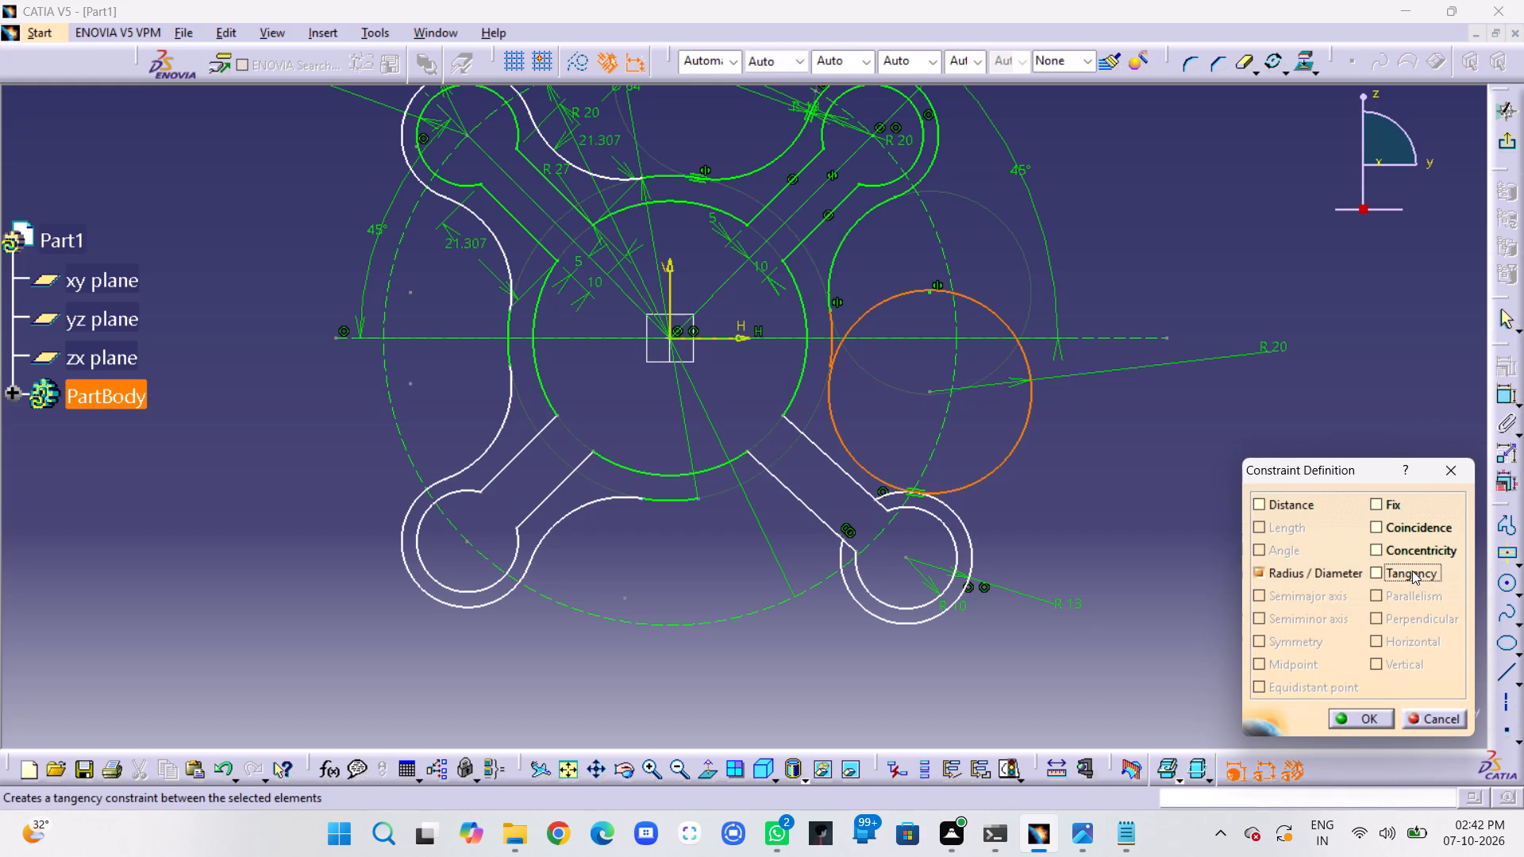
pyautogui.click(1369, 713)
pyautogui.click(1209, 510)
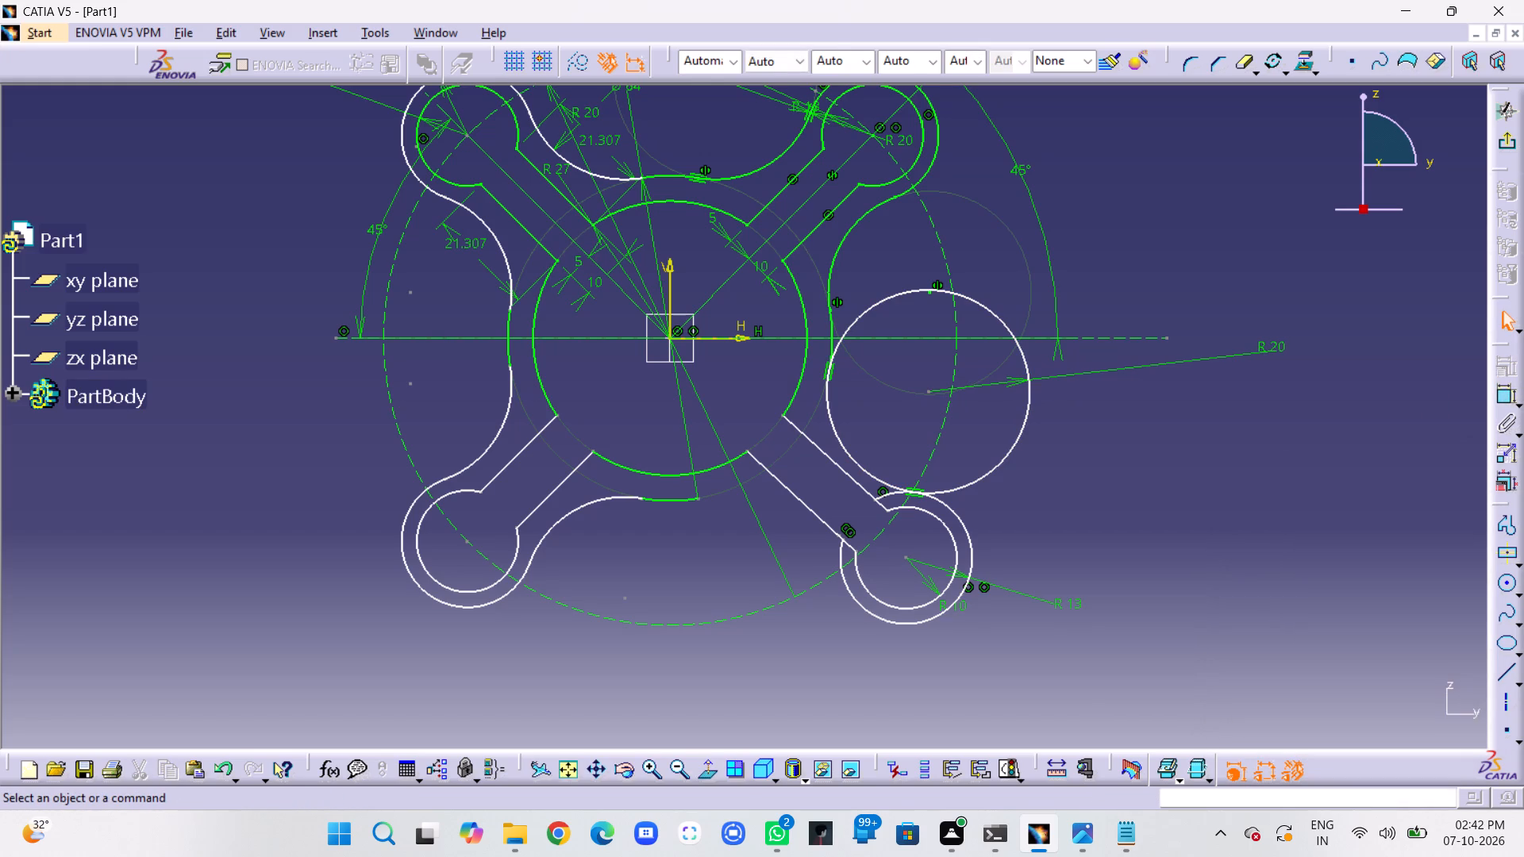
# Quick-trim the outer side of the R 20 circle, leaving the arc from the horizontal axis to the lower-right arm's R 13 arc.
pyautogui.click(1237, 68)
pyautogui.click(1029, 417)
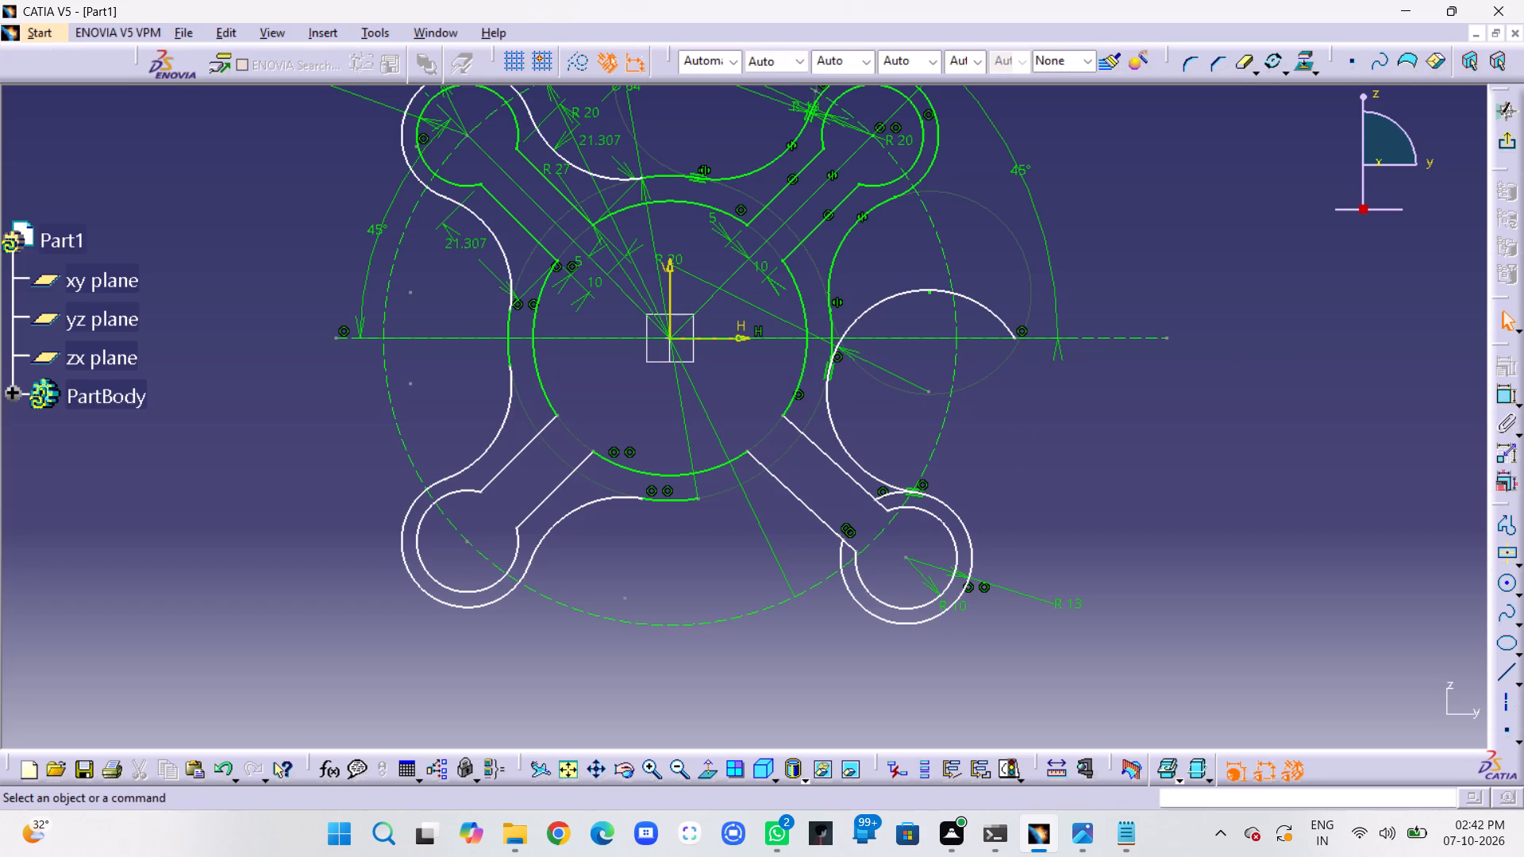
pyautogui.click(1241, 66)
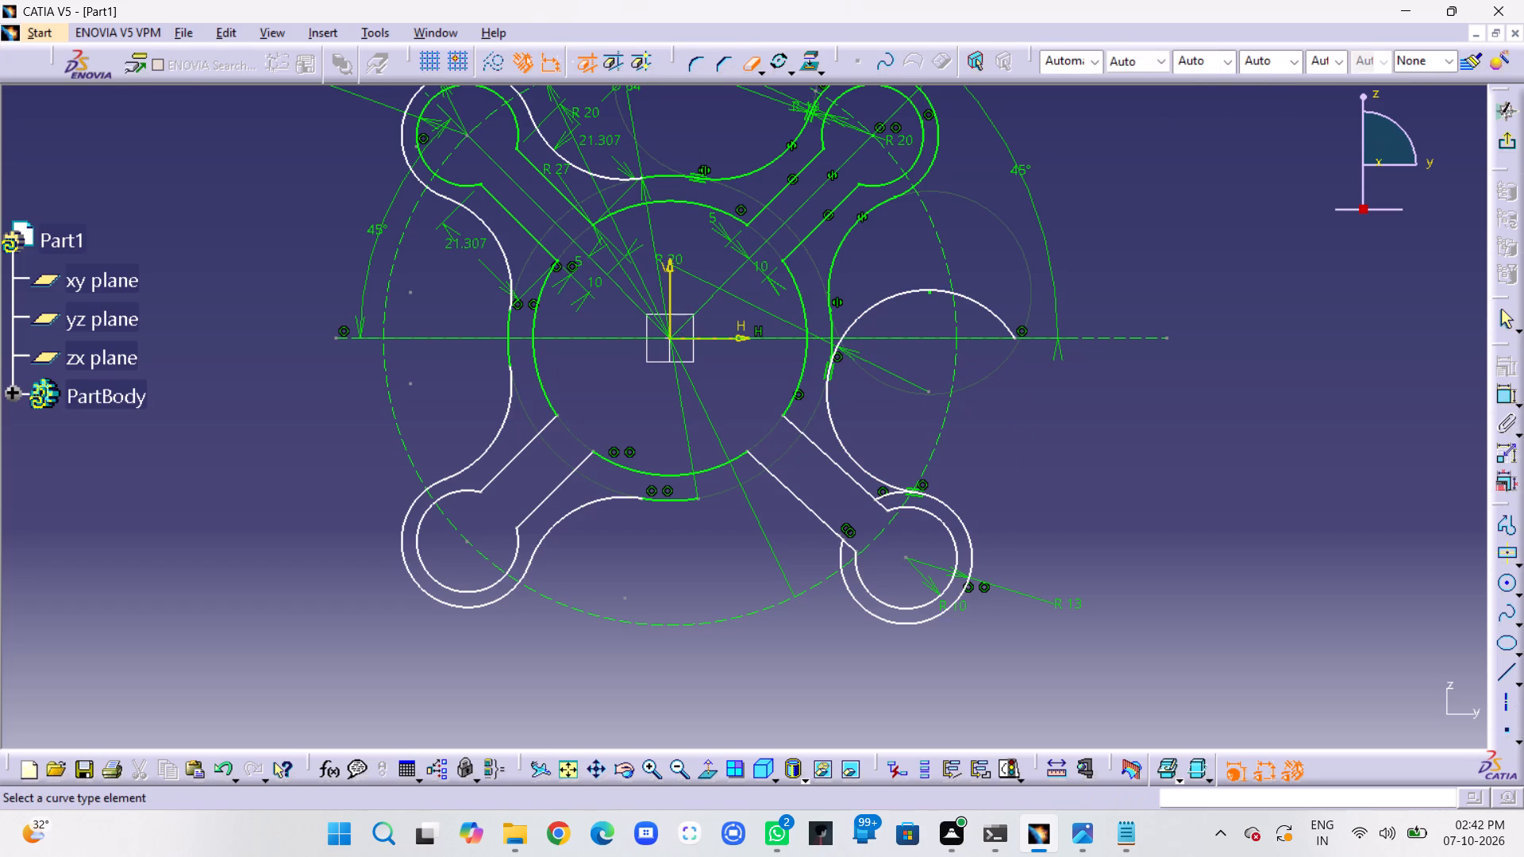
pyautogui.click(980, 302)
pyautogui.click(1246, 63)
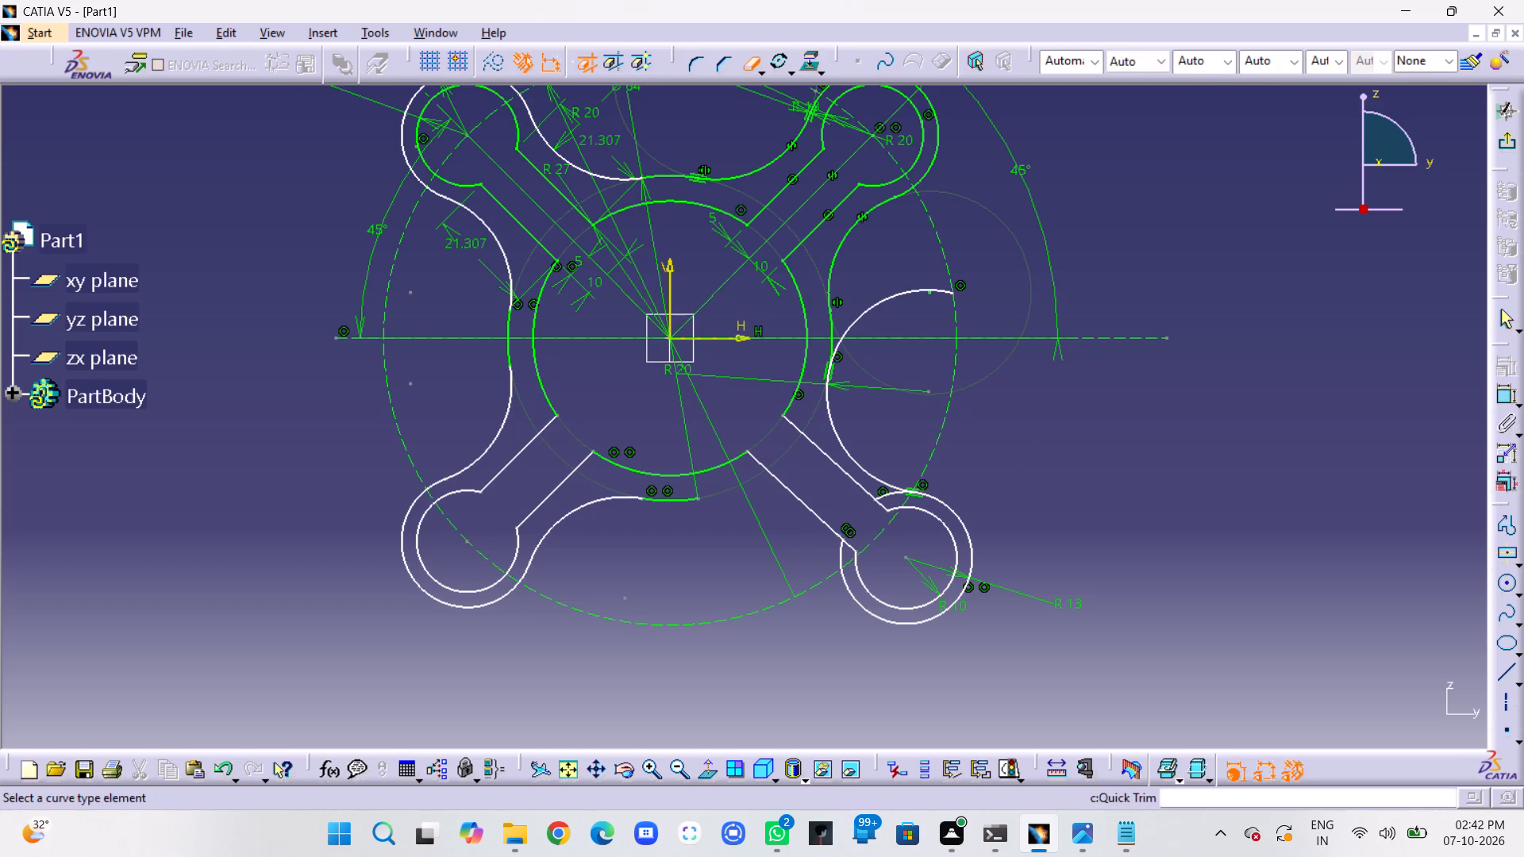
pyautogui.click(899, 297)
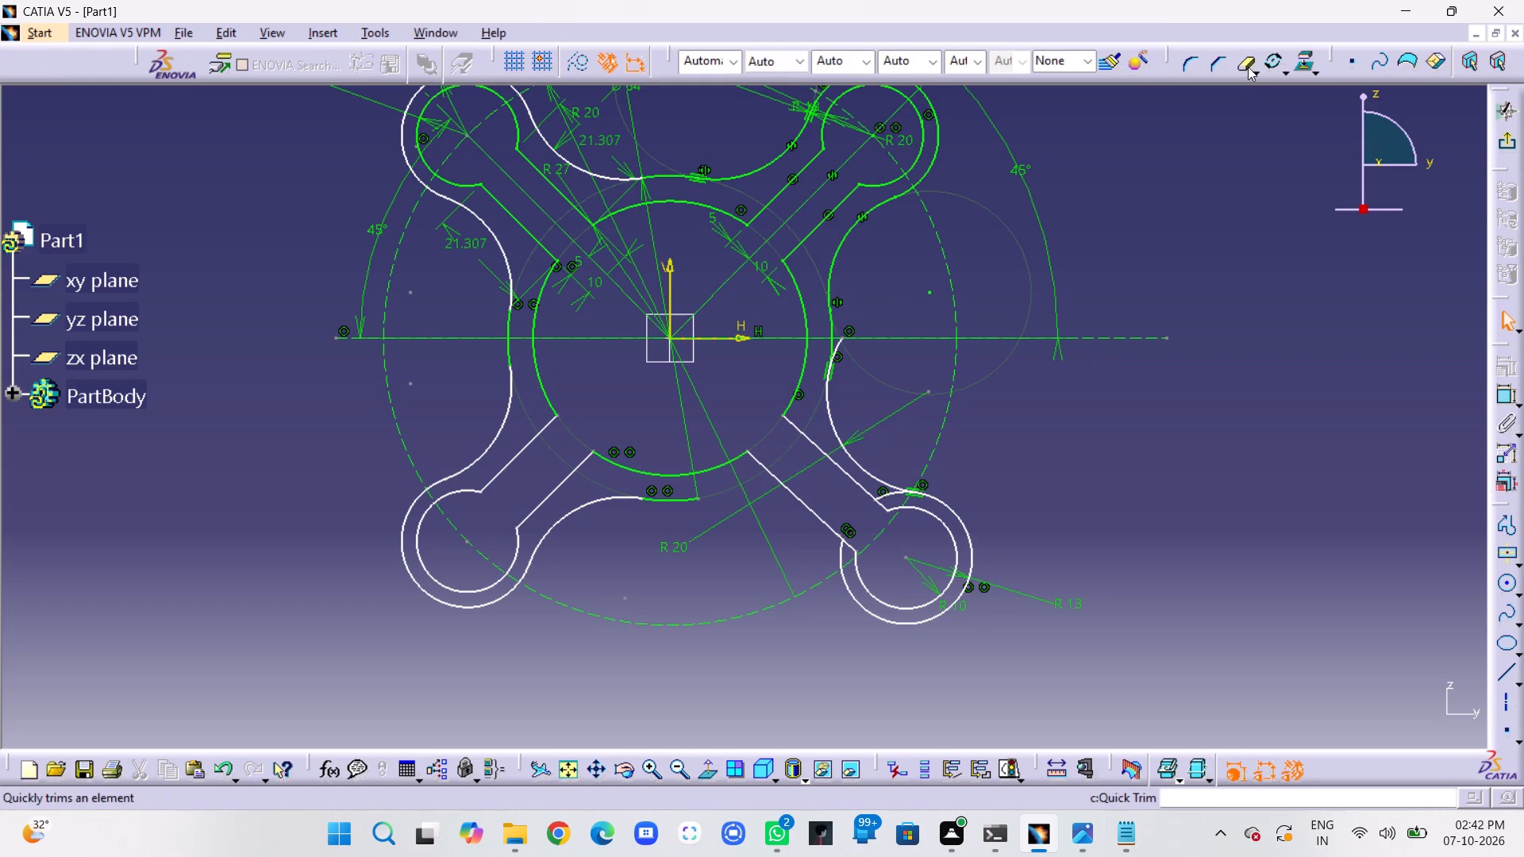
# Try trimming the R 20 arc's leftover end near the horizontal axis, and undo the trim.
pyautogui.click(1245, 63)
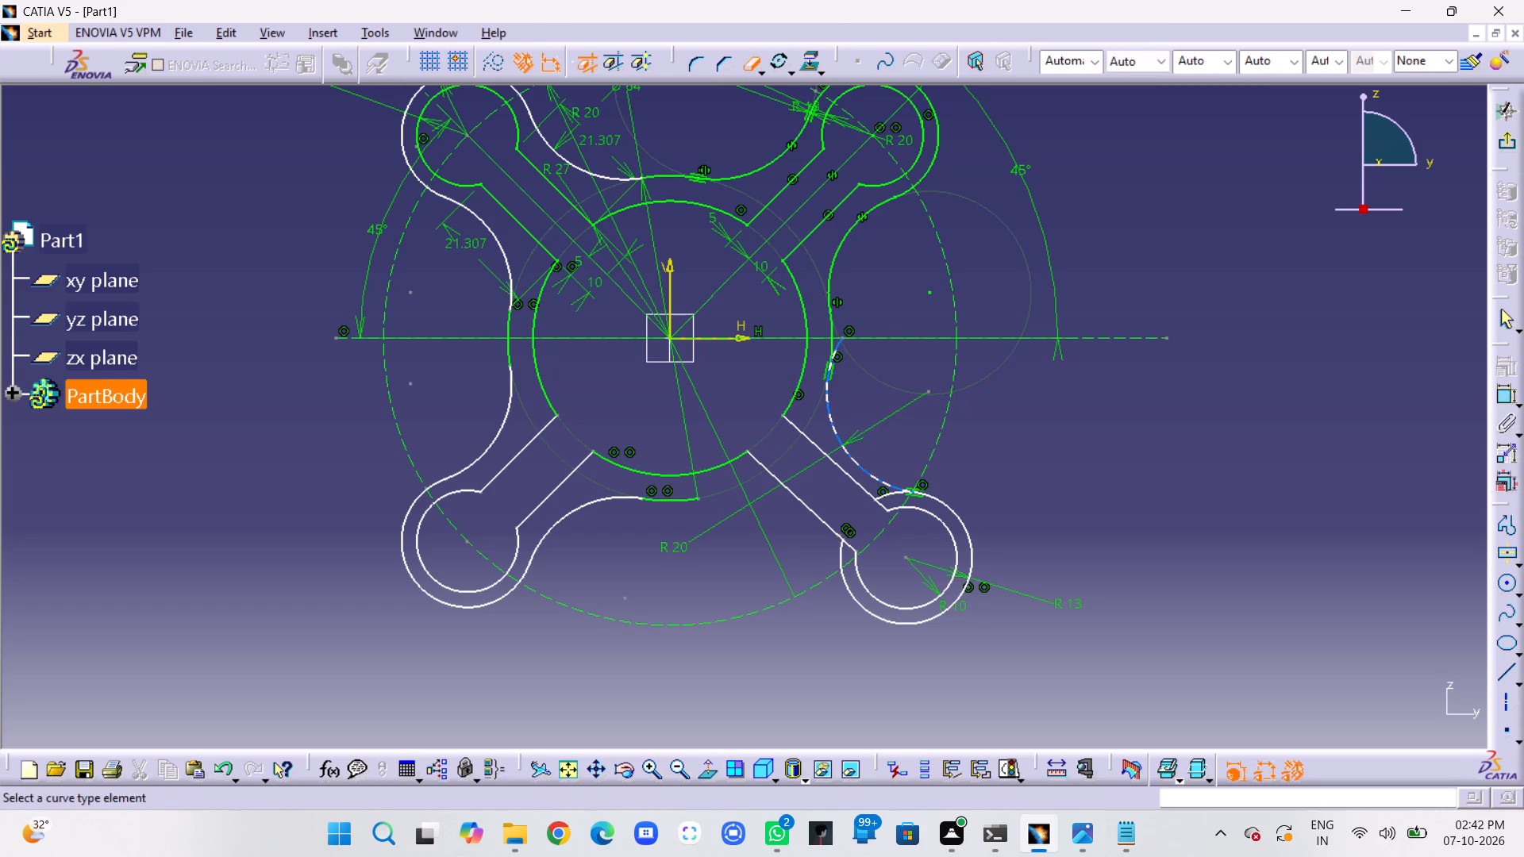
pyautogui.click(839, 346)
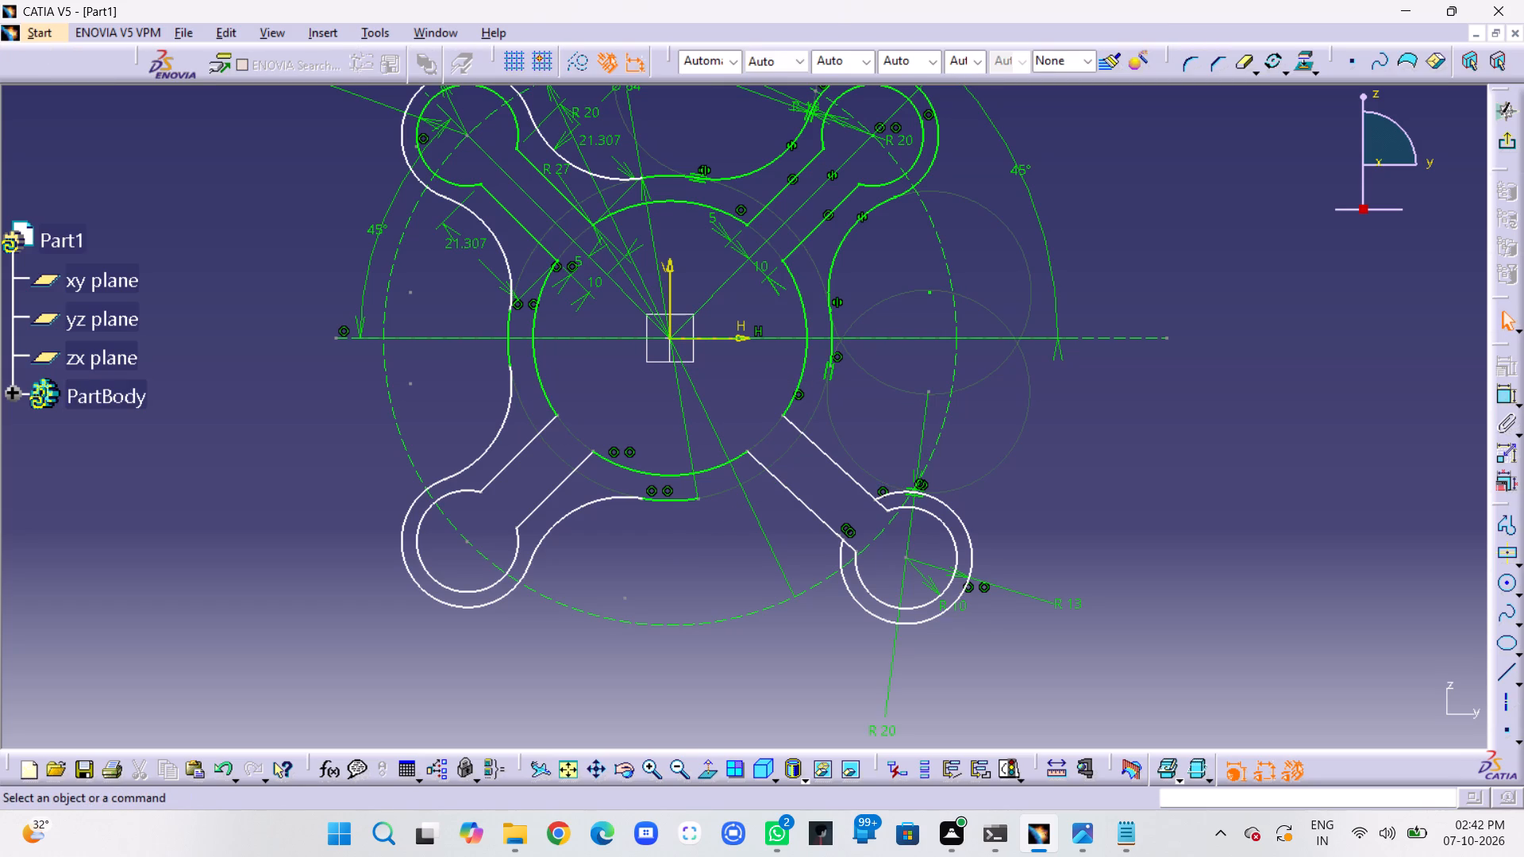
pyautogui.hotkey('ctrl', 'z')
# Examine where the R 20 arc meets the hub's outer arc and the gap down to the lower-right arm.
pyautogui.moveTo(918, 396); pyautogui.dragTo(1018, 146, button='middle')
pyautogui.rightClick(918, 396)
pyautogui.moveTo(1258, 262); pyautogui.dragTo(894, 479, button='middle')
pyautogui.rightClick(894, 479)
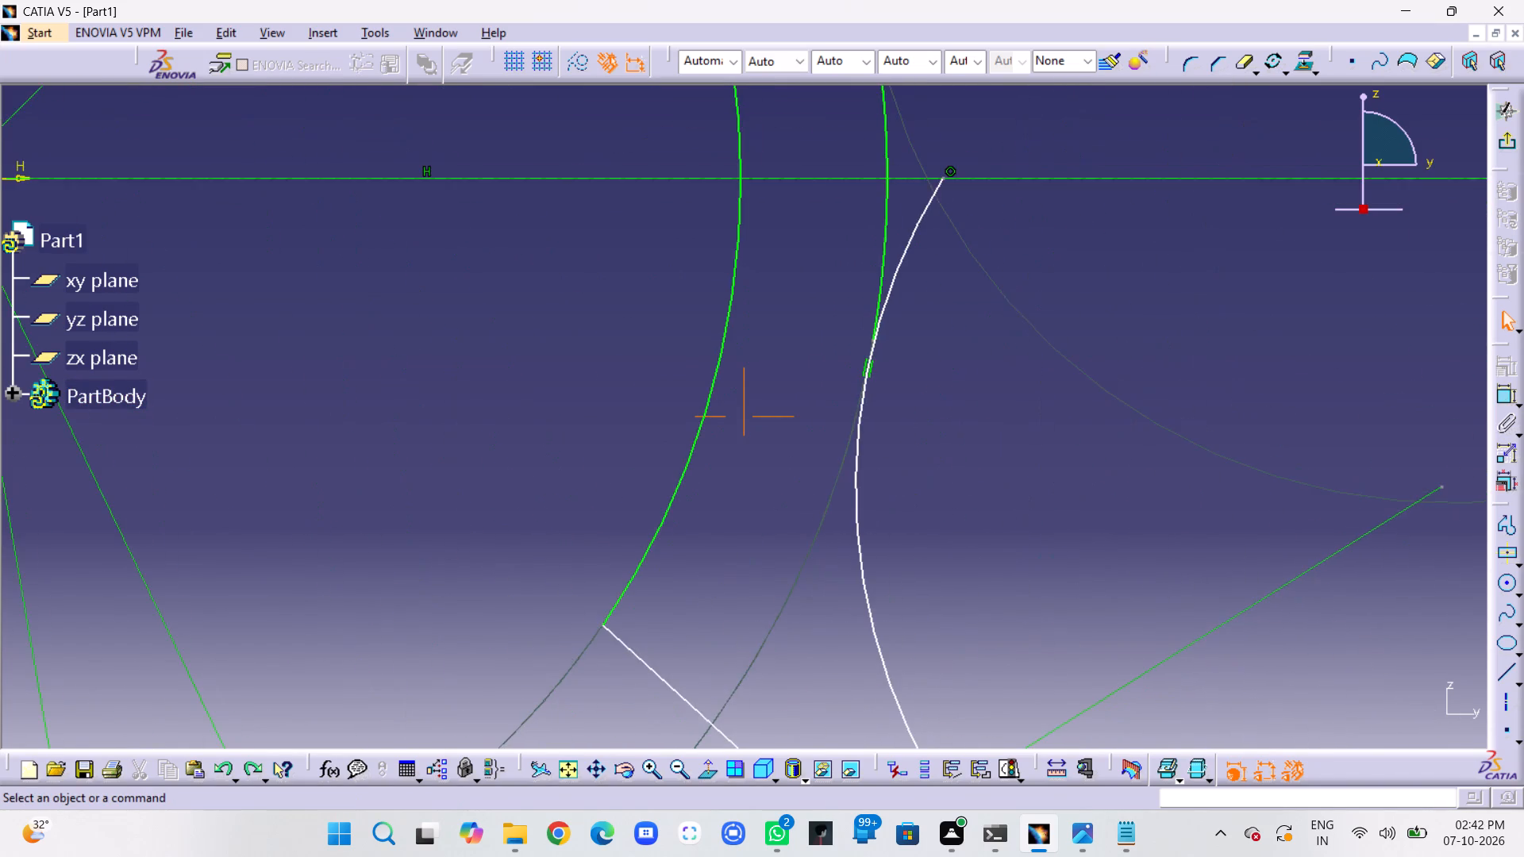
pyautogui.moveTo(894, 479); pyautogui.dragTo(961, 359, button='middle')
pyautogui.moveTo(1159, 272); pyautogui.dragTo(1030, 398, button='middle')
pyautogui.rightClick(1026, 445)
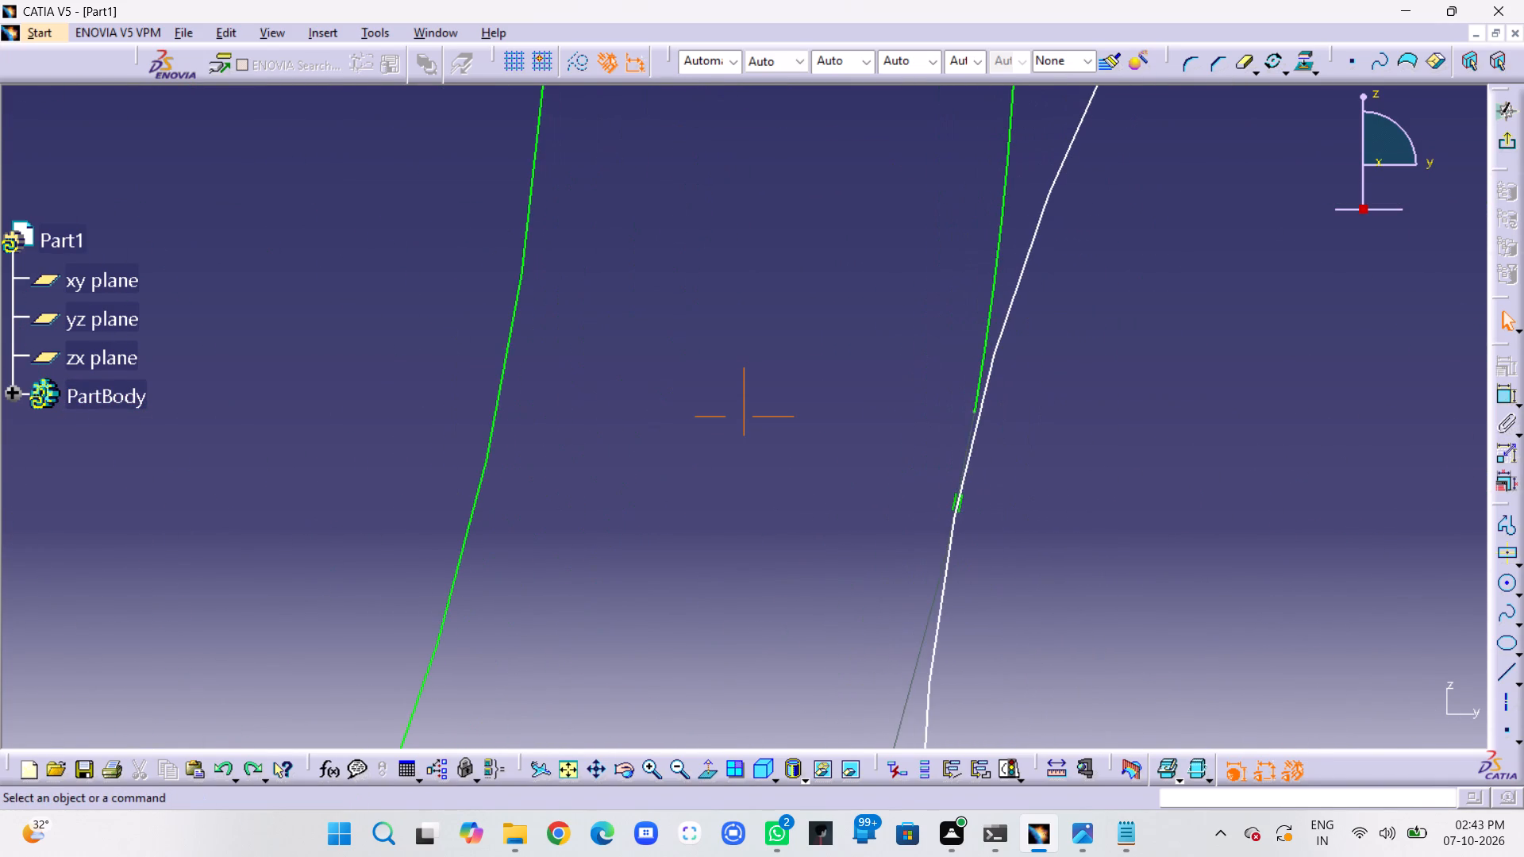
pyautogui.moveTo(1030, 398); pyautogui.dragTo(1094, 746, button='middle')
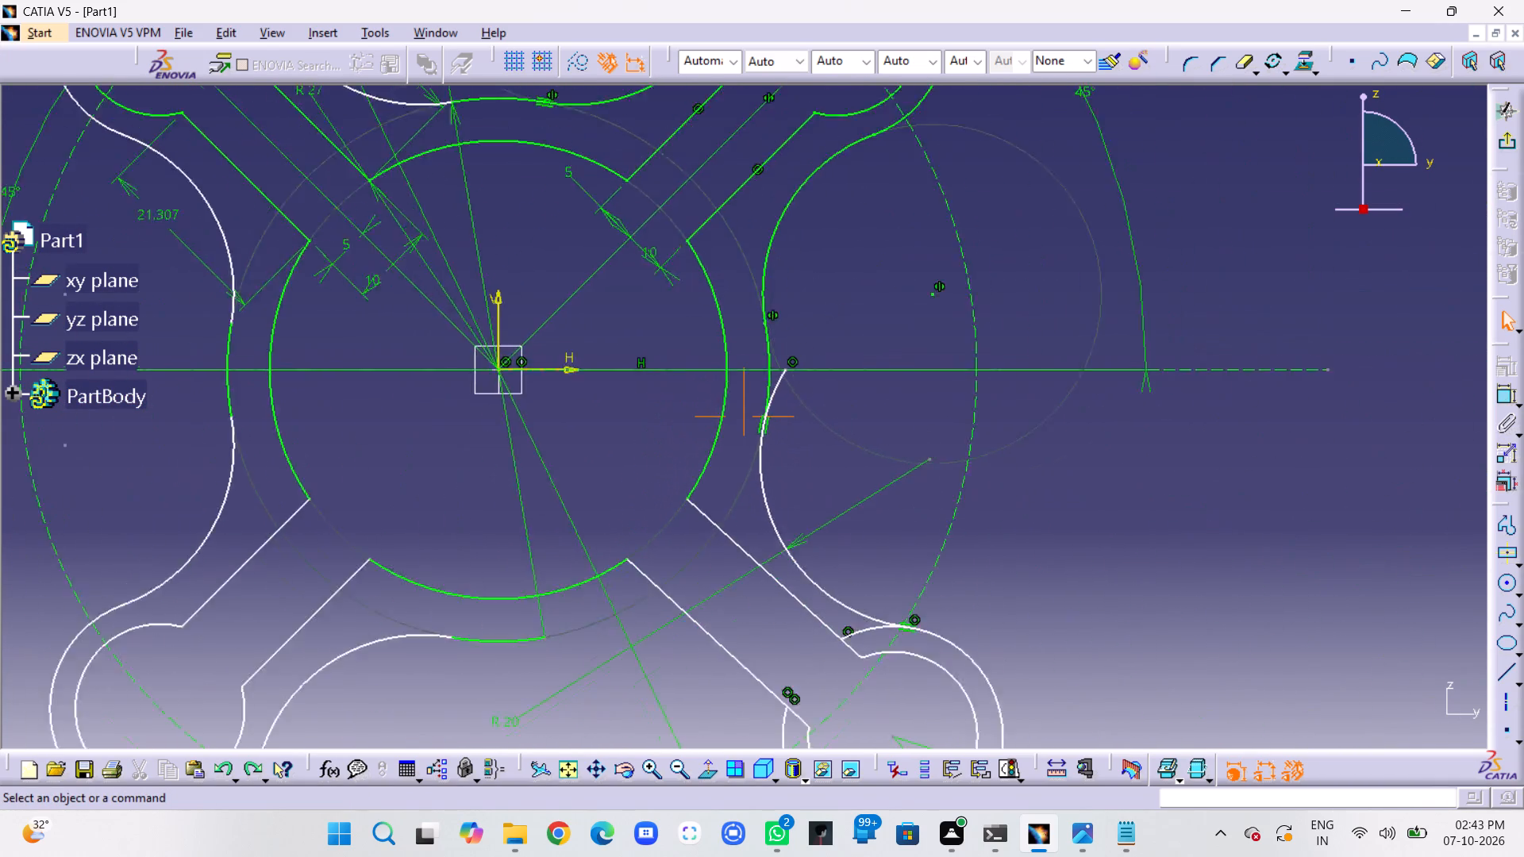
pyautogui.moveTo(1094, 746); pyautogui.dragTo(1079, 740, button='middle')
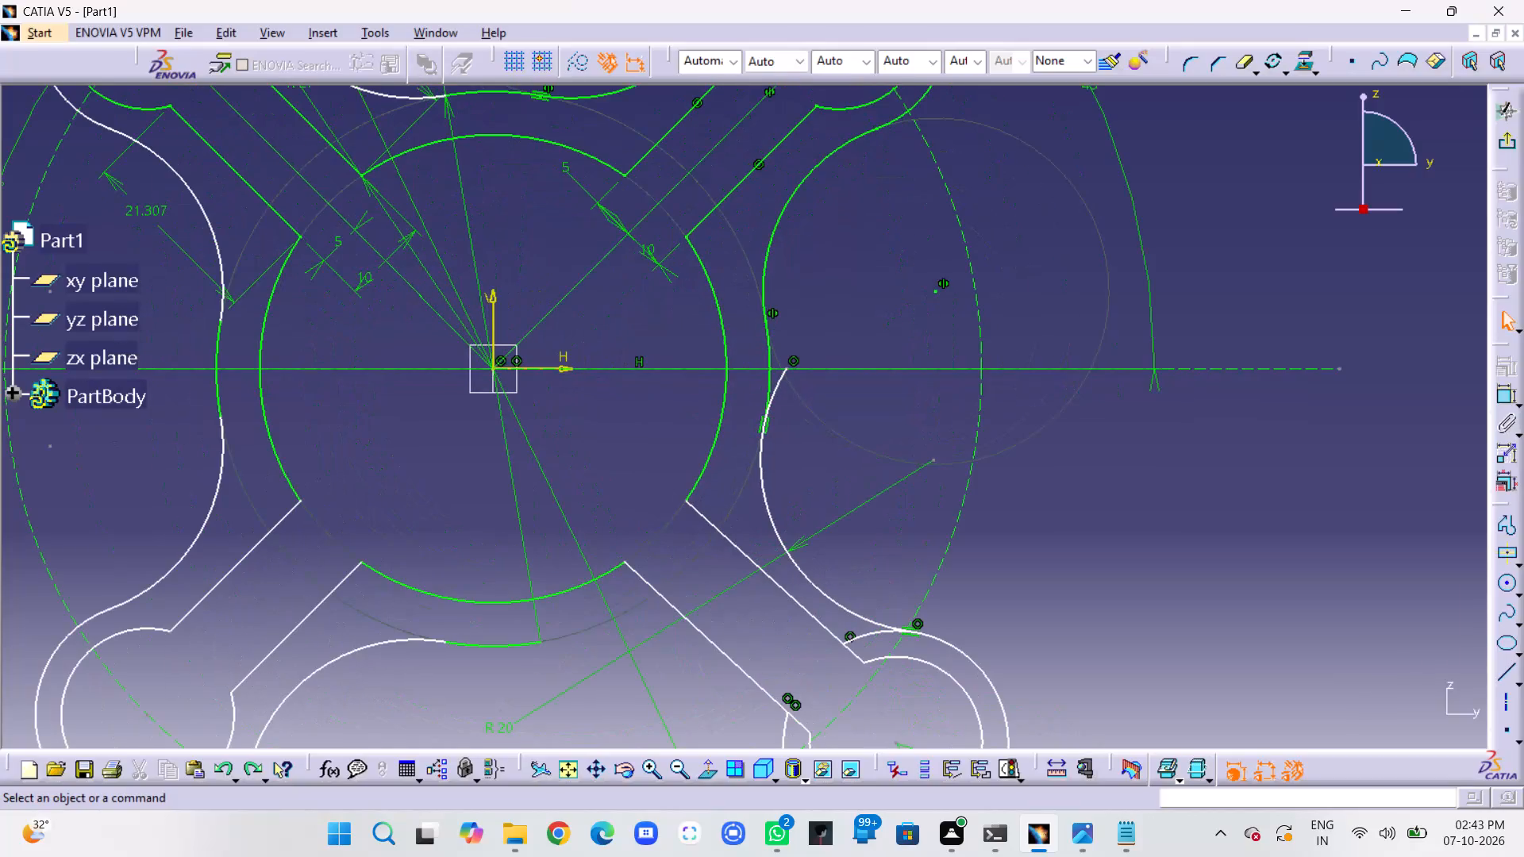
pyautogui.moveTo(1131, 536); pyautogui.dragTo(1310, 585, button='middle')
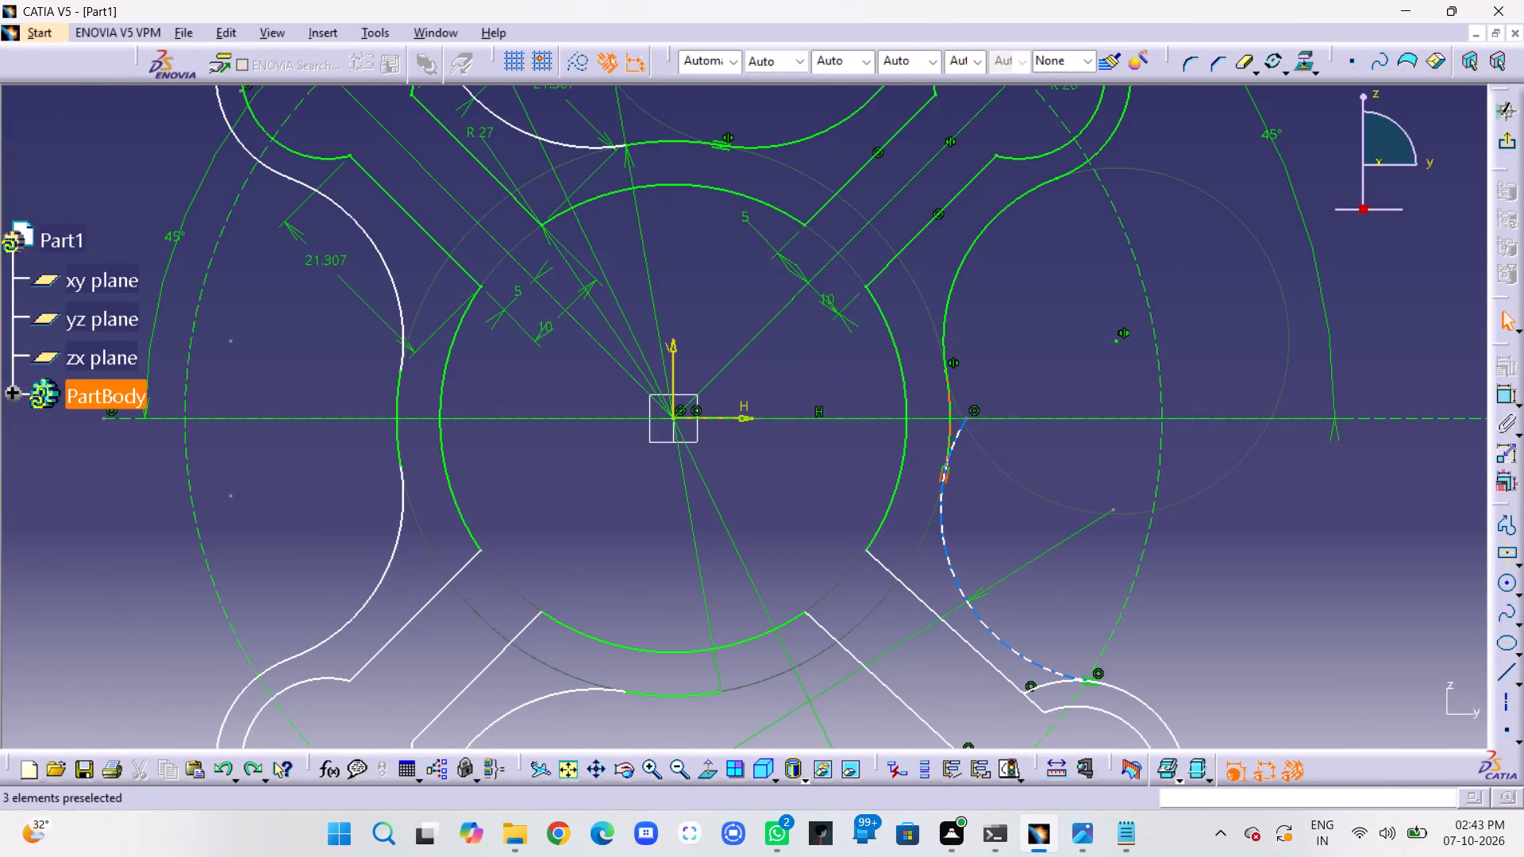
pyautogui.middleClick(1041, 446)
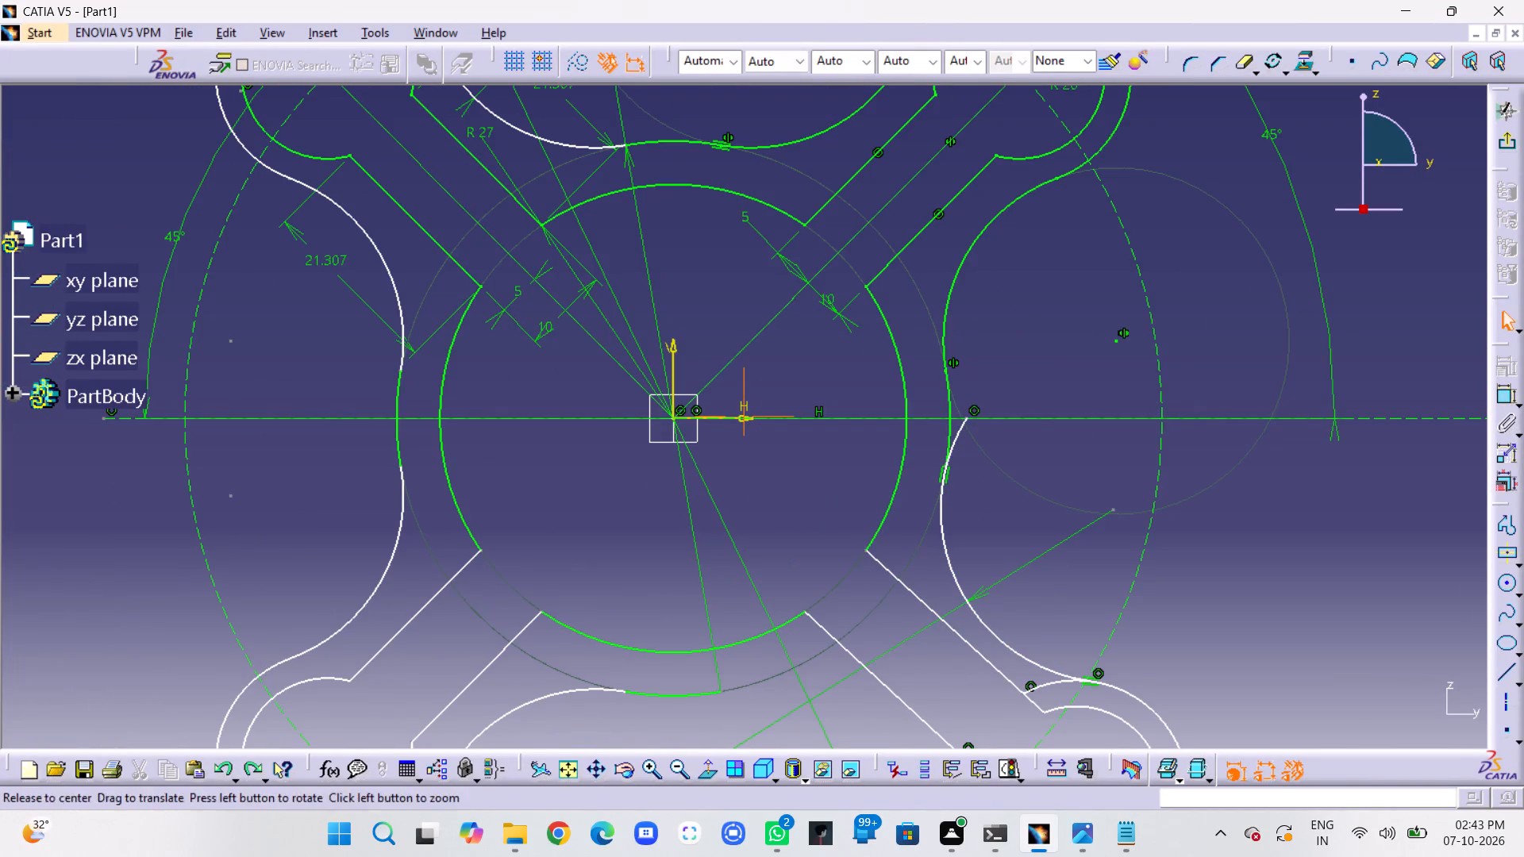
pyautogui.rightClick(1041, 446)
pyautogui.moveTo(1079, 413); pyautogui.dragTo(996, 131, button='middle')
pyautogui.rightClick(983, 227)
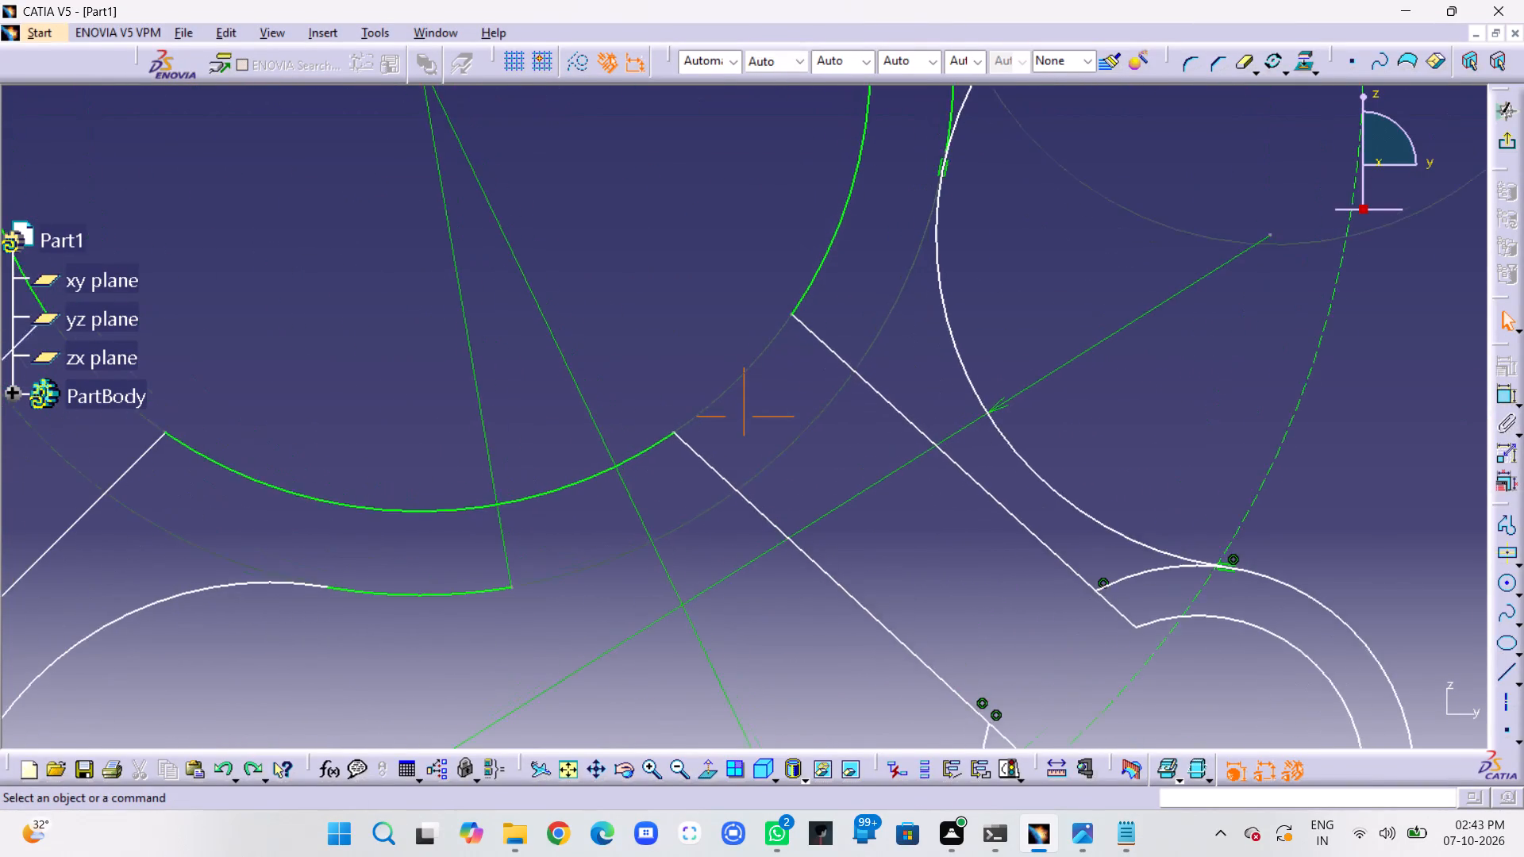
pyautogui.moveTo(996, 131); pyautogui.dragTo(997, 129, button='middle')
pyautogui.moveTo(1022, 252); pyautogui.dragTo(972, 263, button='middle')
pyautogui.rightClick(962, 397)
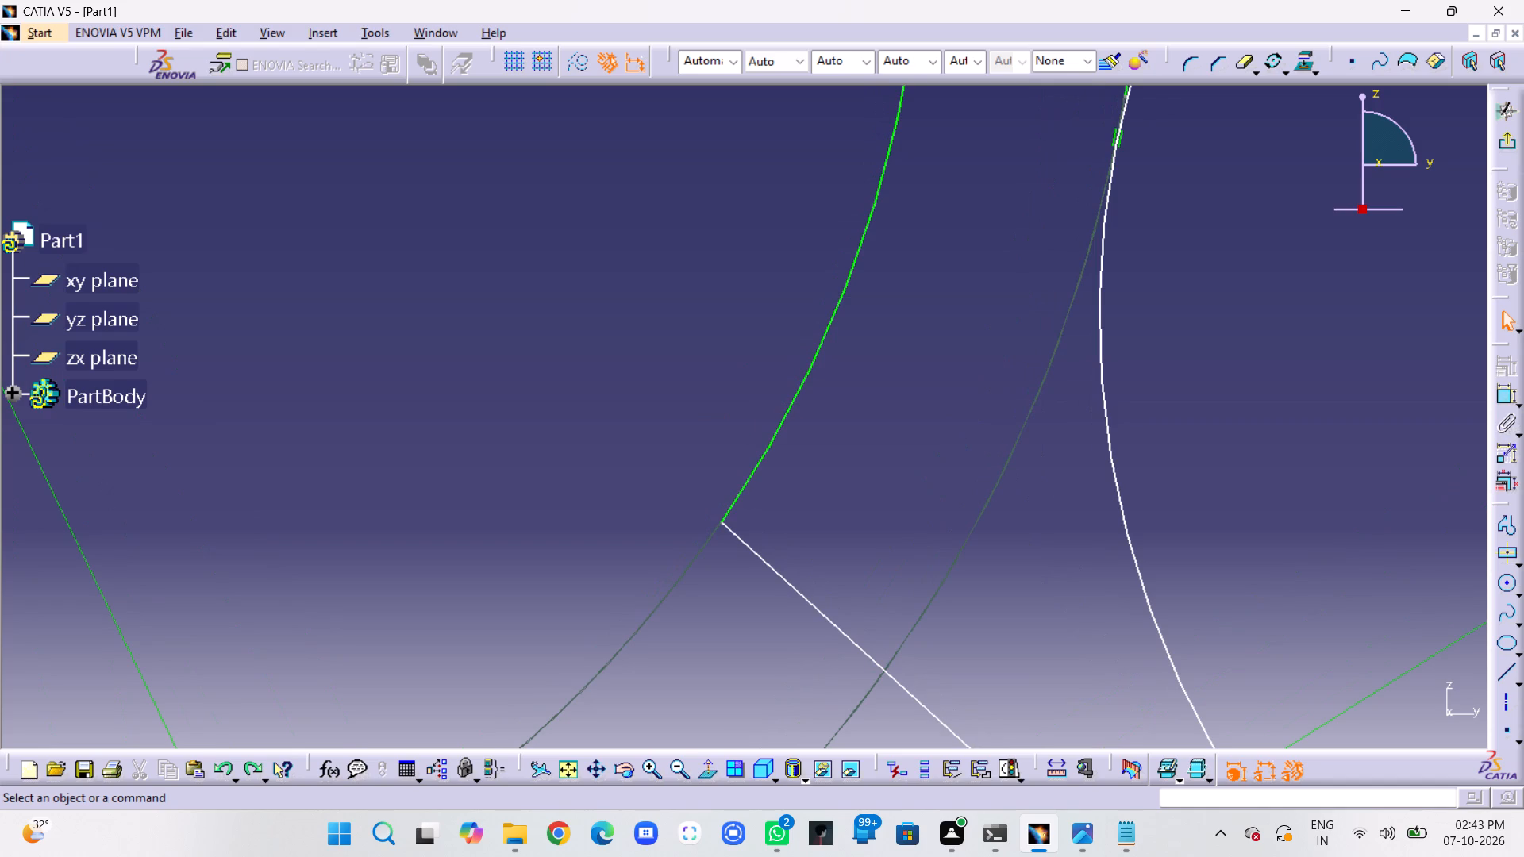
pyautogui.moveTo(977, 263); pyautogui.dragTo(813, 388, button='middle')
pyautogui.moveTo(813, 388); pyautogui.dragTo(899, 682, button='middle')
pyautogui.rightClick(813, 388)
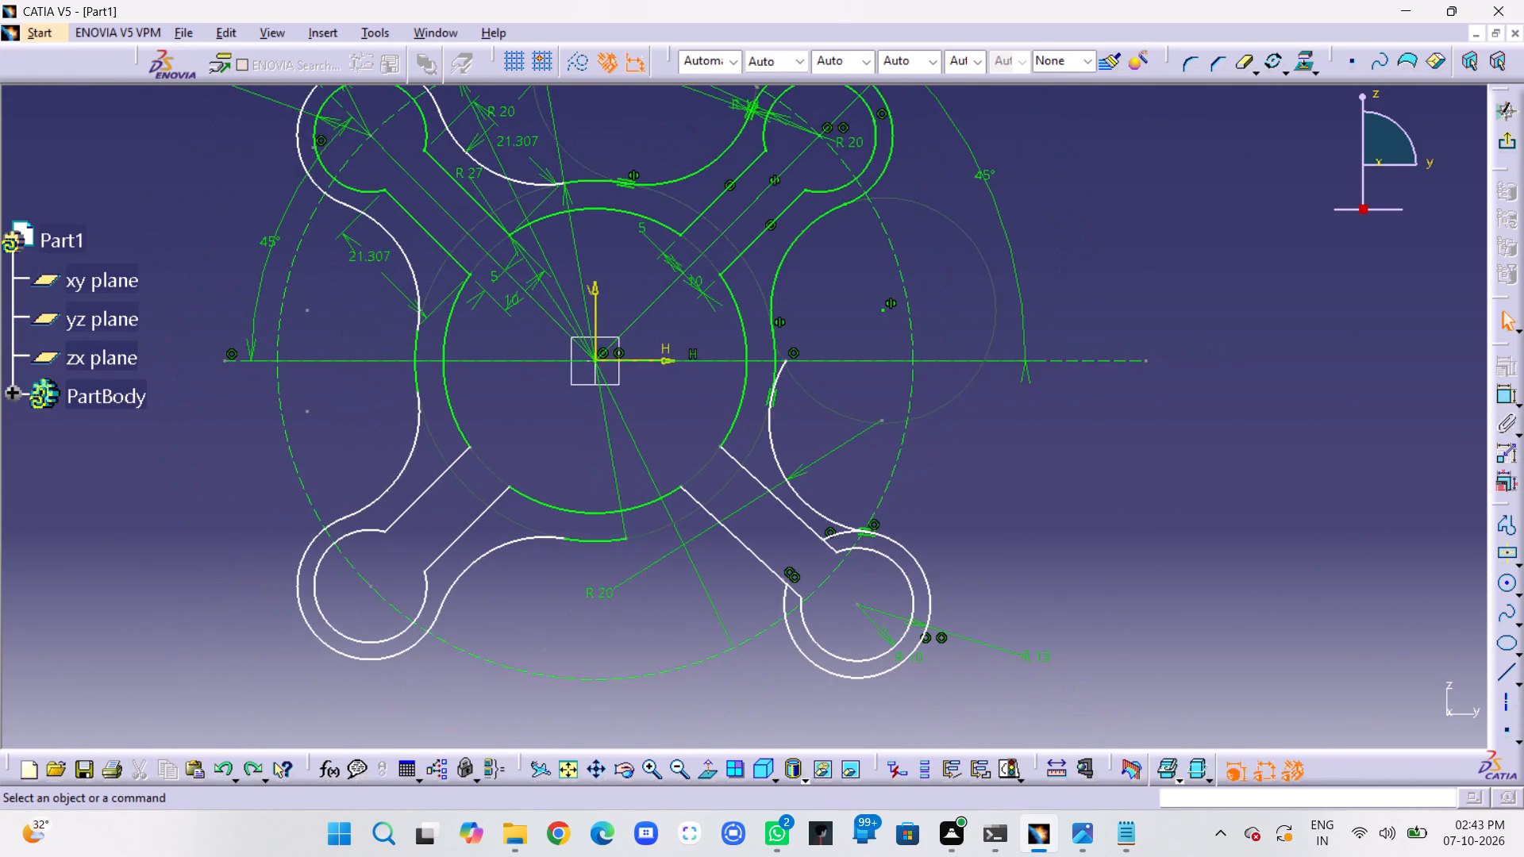
pyautogui.moveTo(1068, 573); pyautogui.dragTo(1243, 600, button='middle')
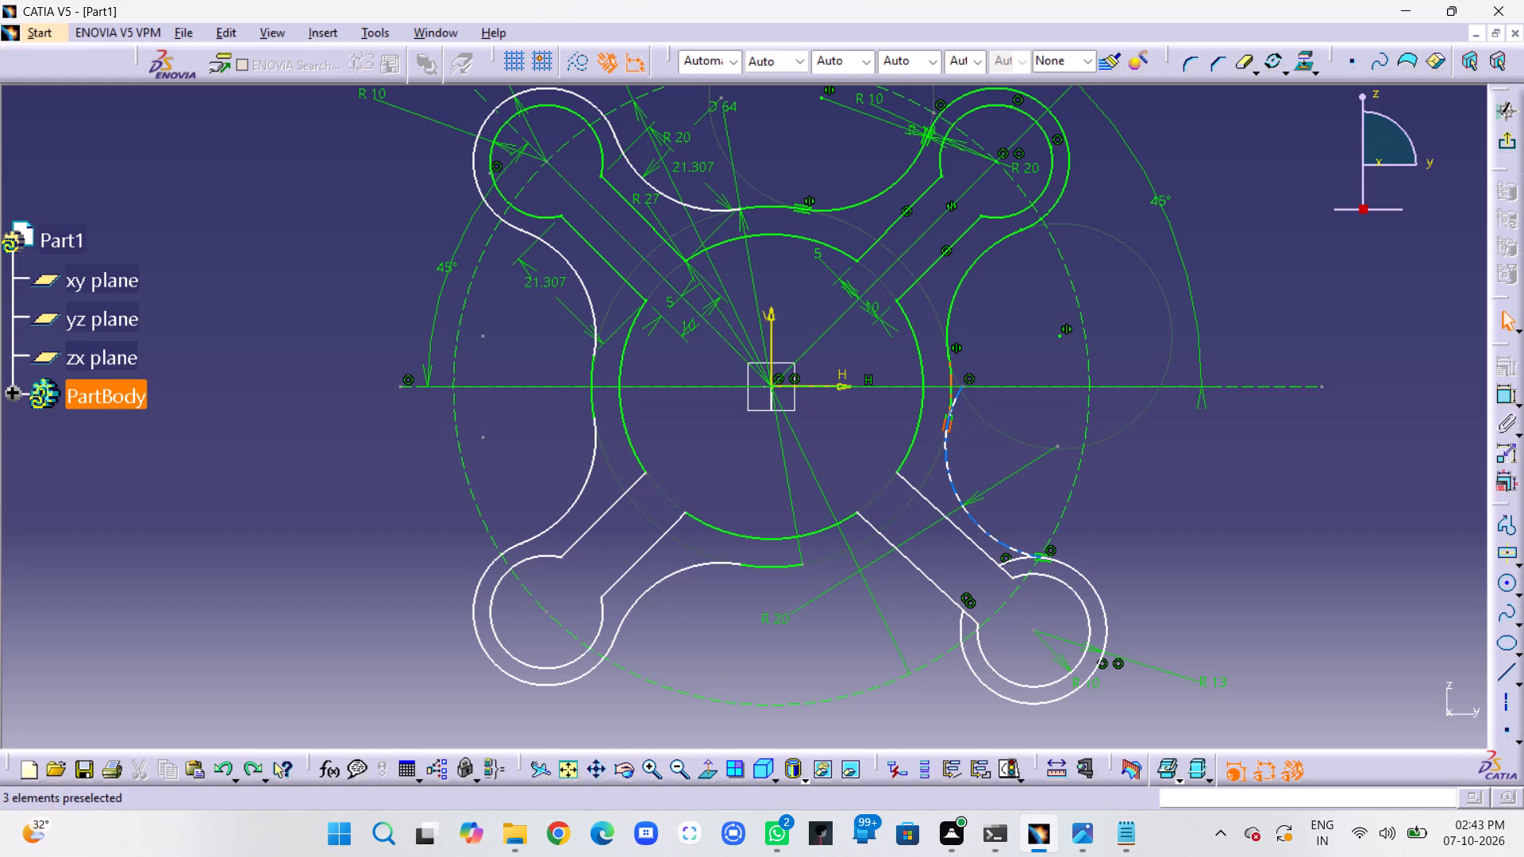
# Convert the four short outer hub arcs between the arms to construction elements.
pyautogui.click(953, 389)
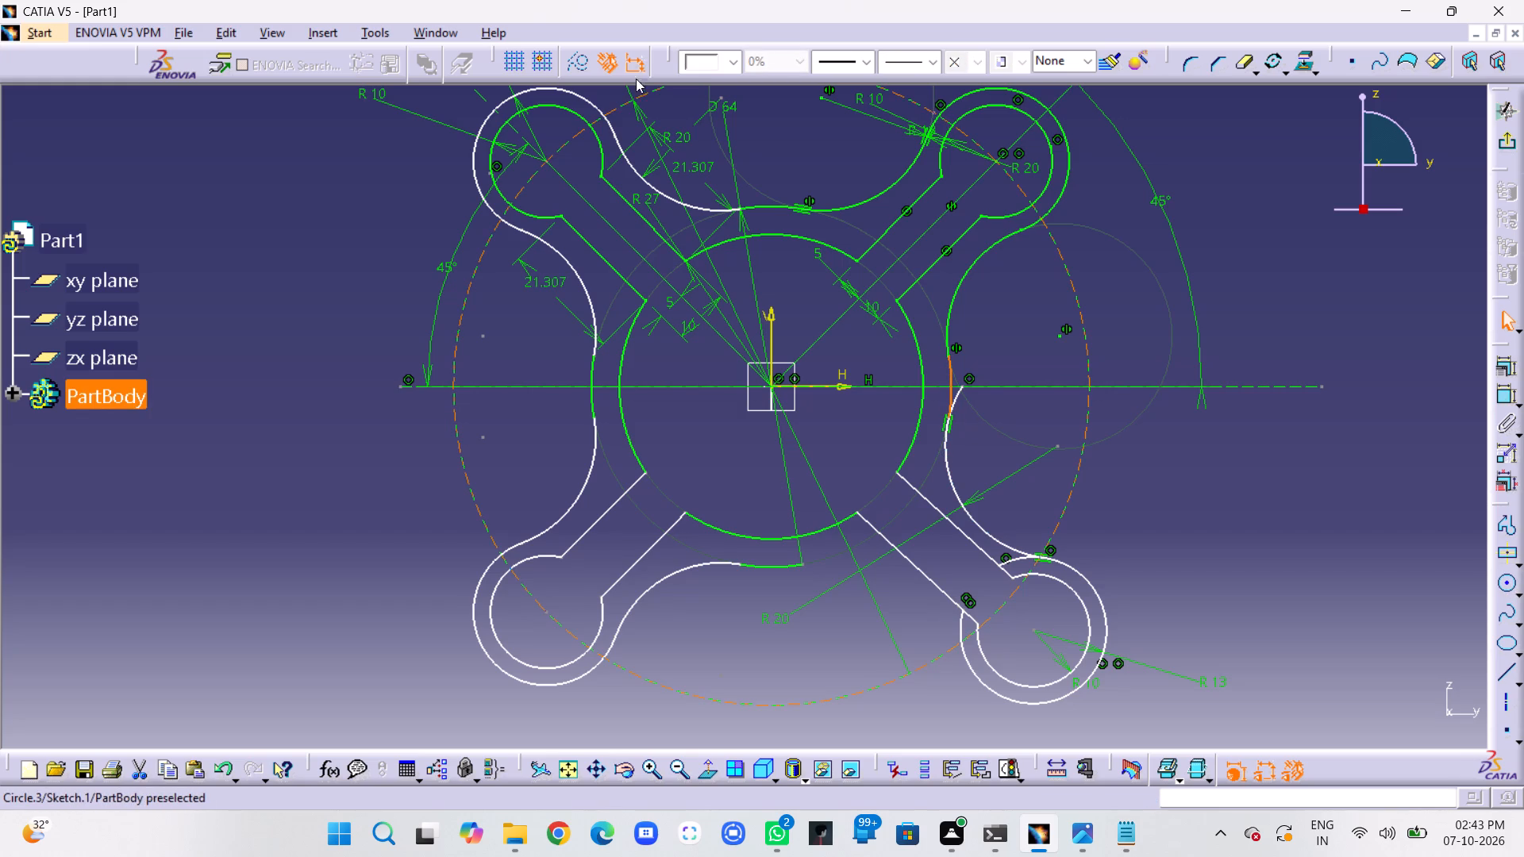
pyautogui.click(573, 63)
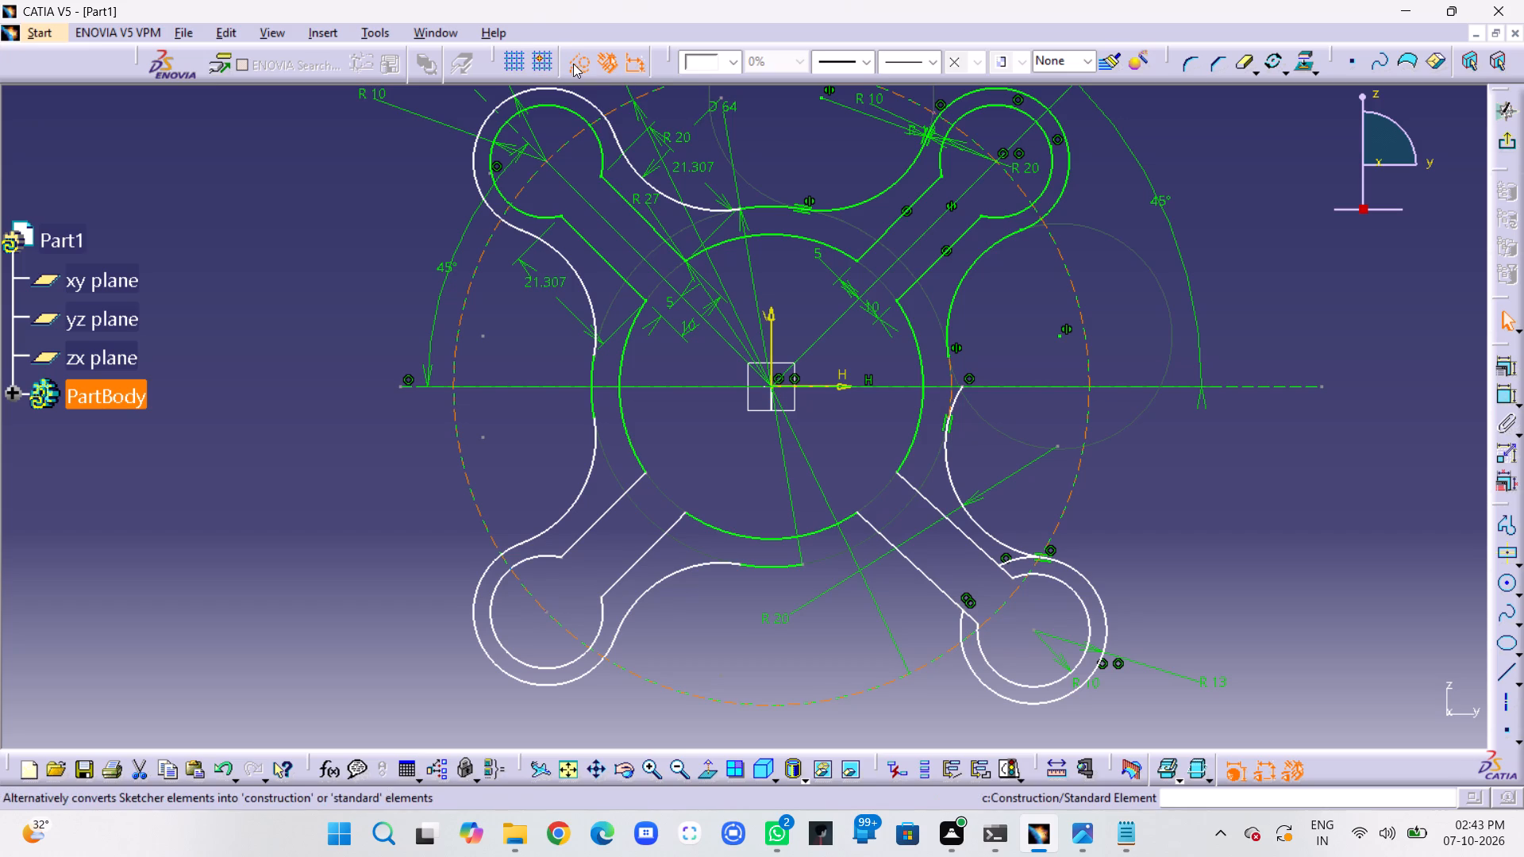
pyautogui.click(1349, 478)
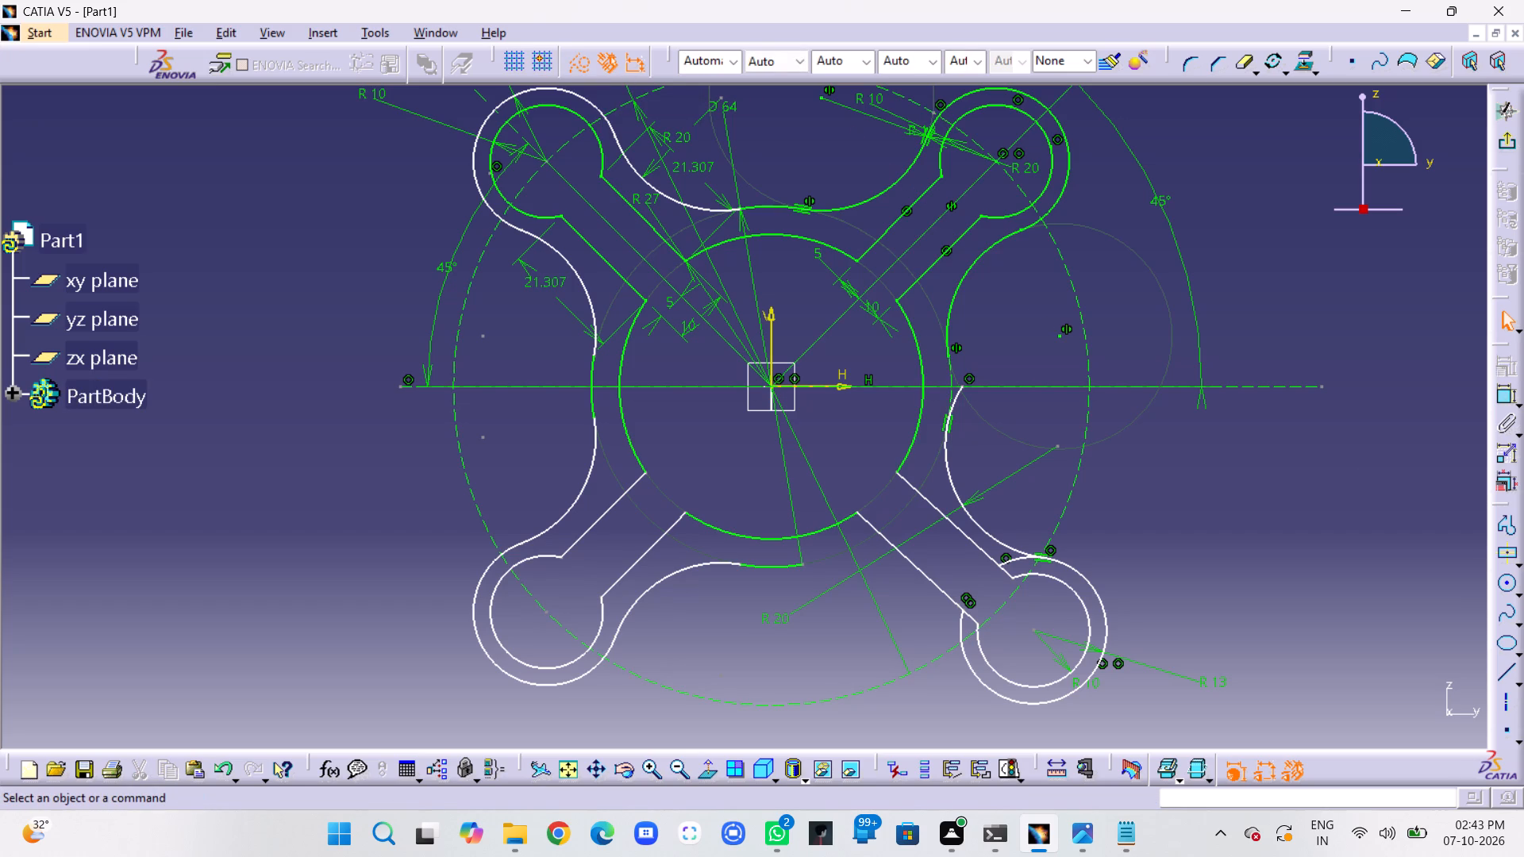
pyautogui.click(768, 202)
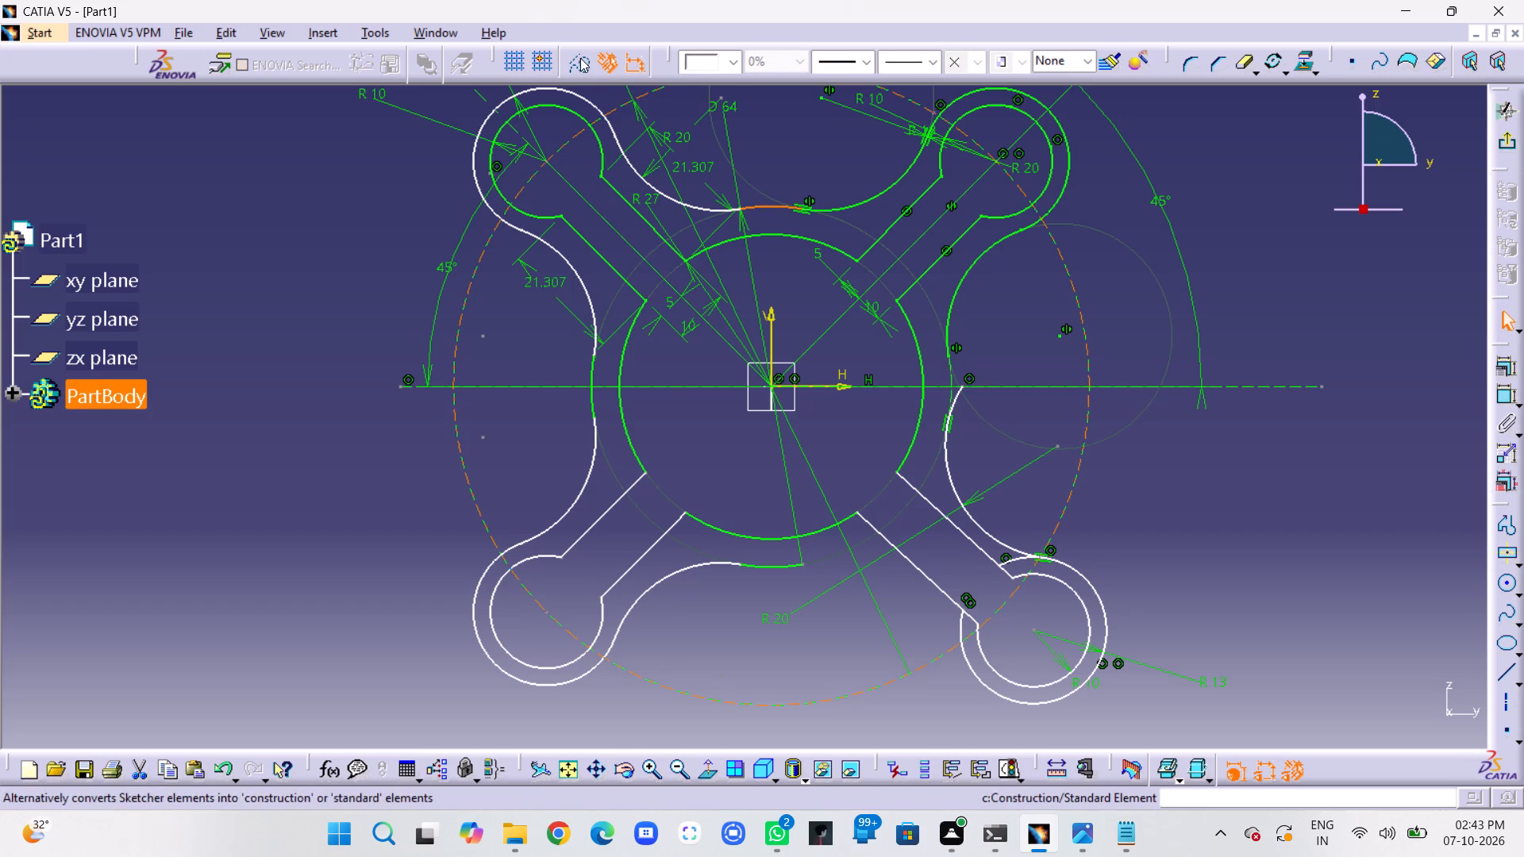
pyautogui.click(580, 58)
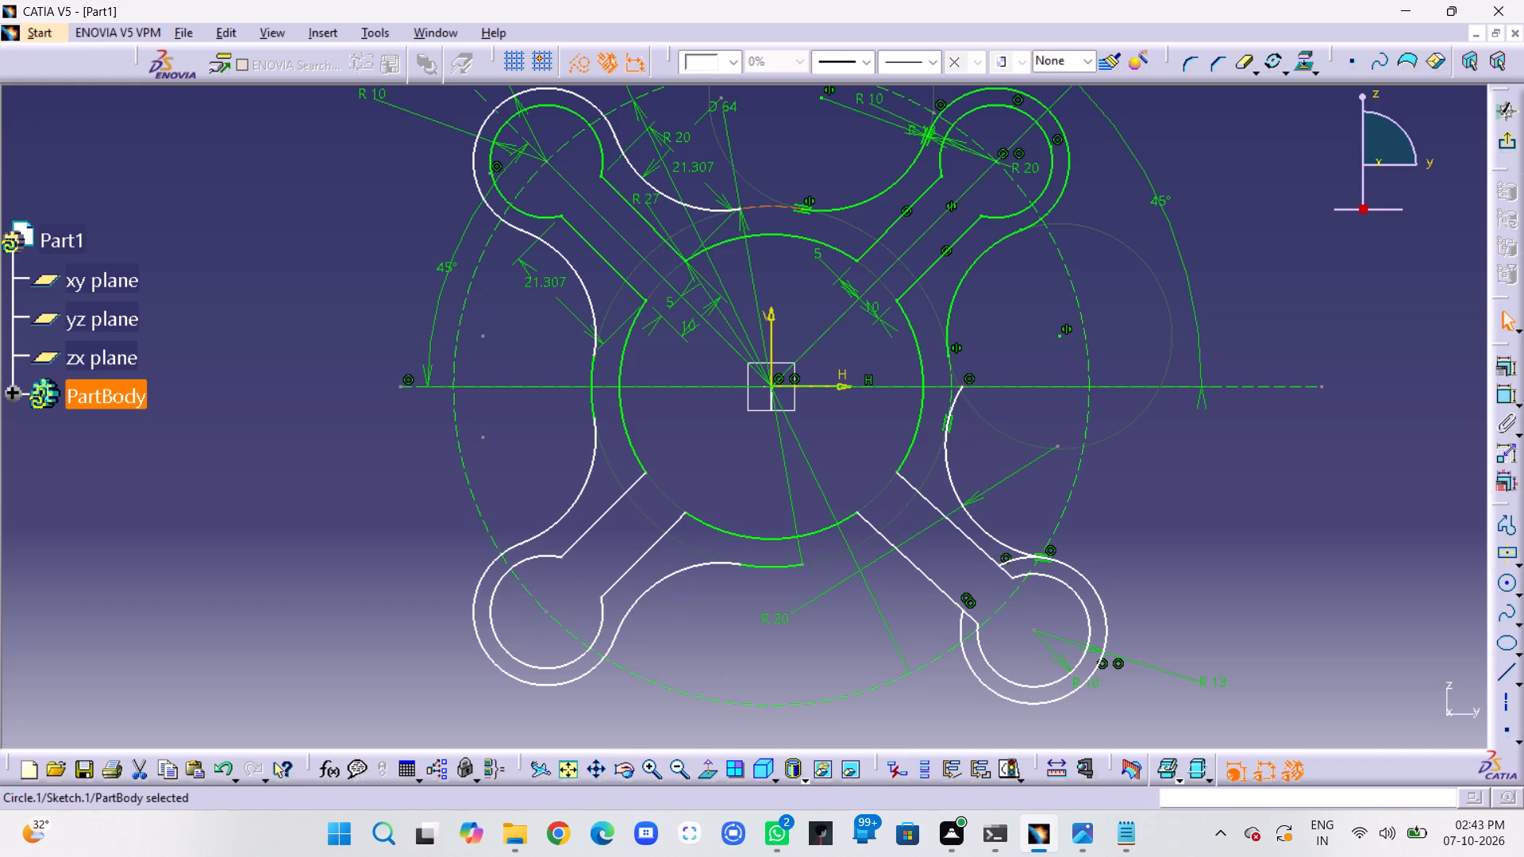
pyautogui.click(593, 382)
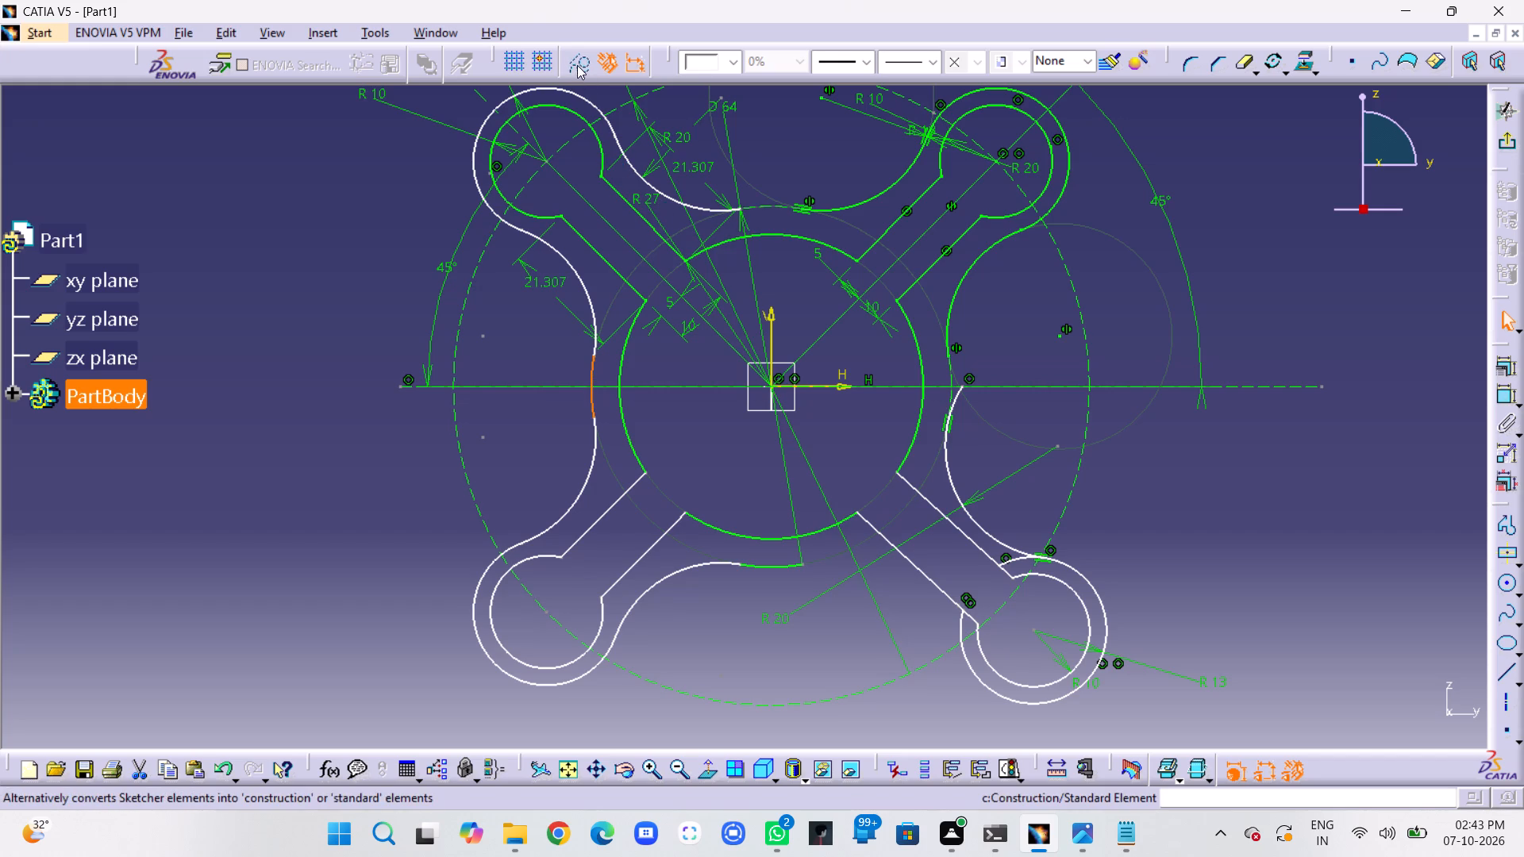
pyautogui.click(577, 65)
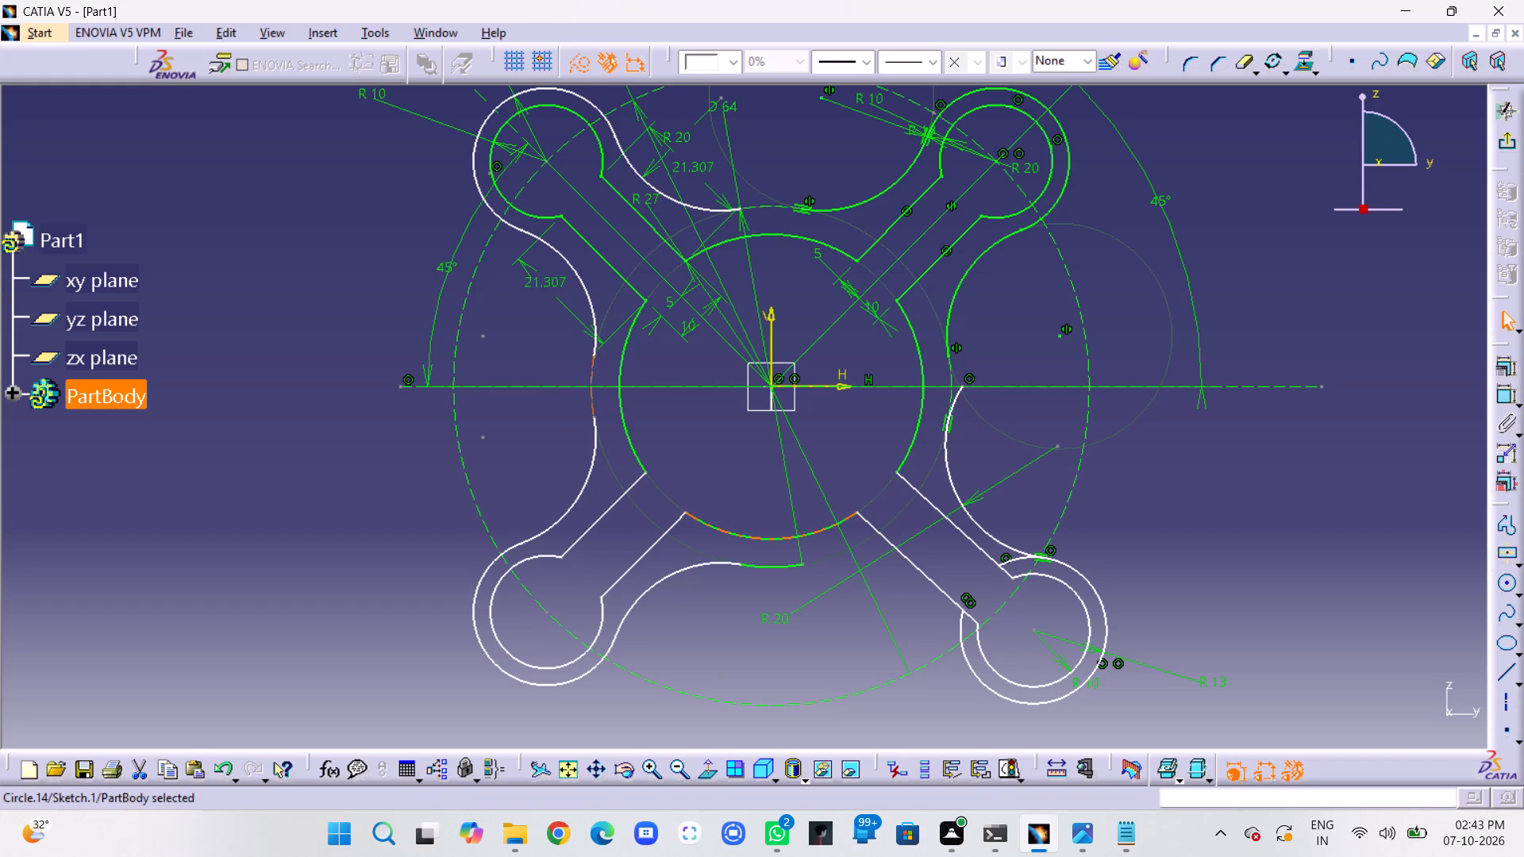
pyautogui.click(779, 567)
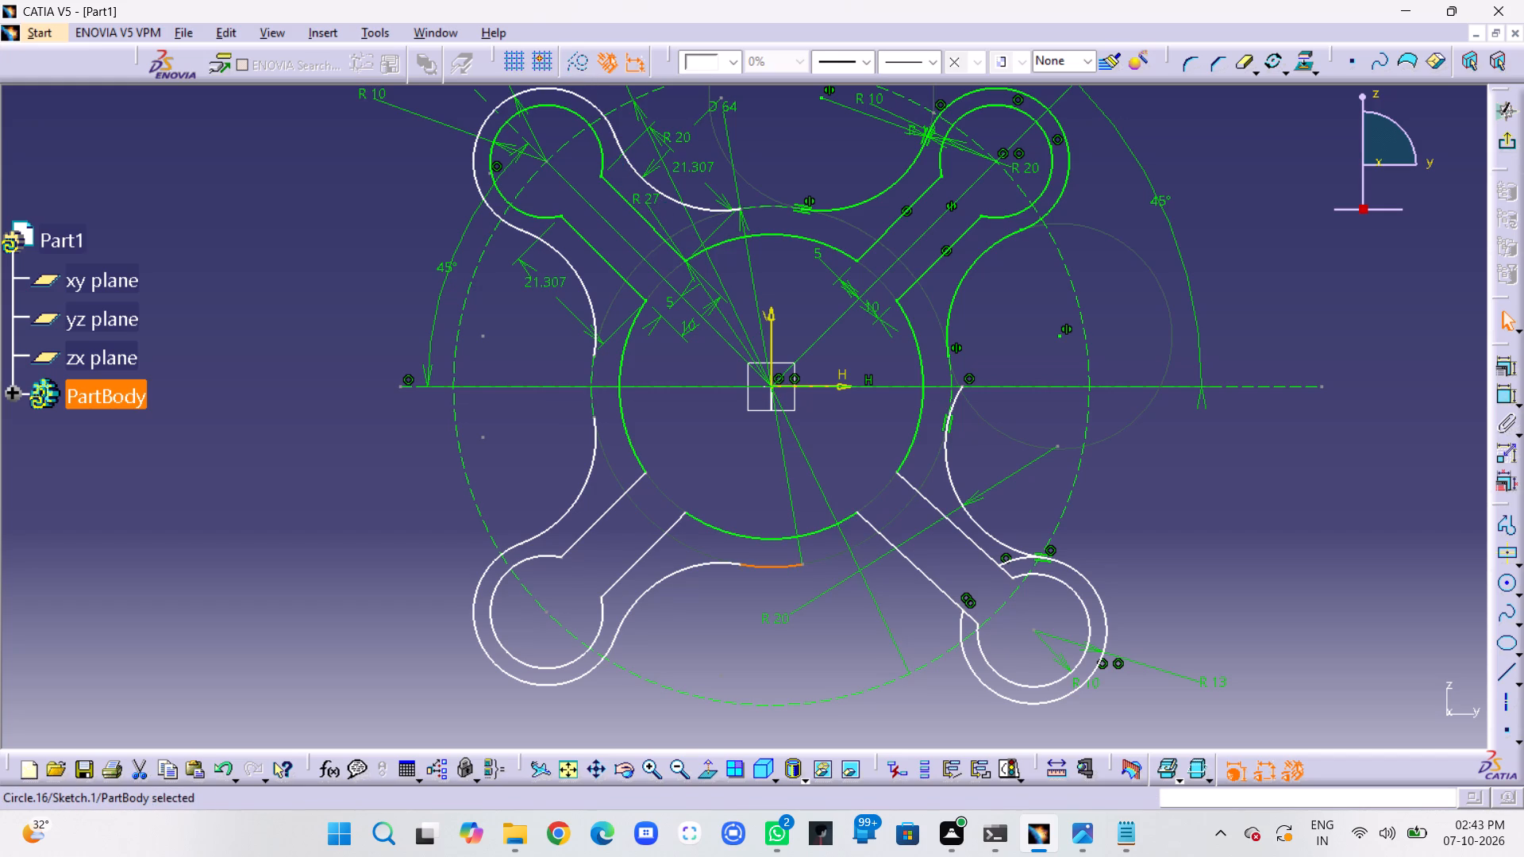
pyautogui.click(578, 64)
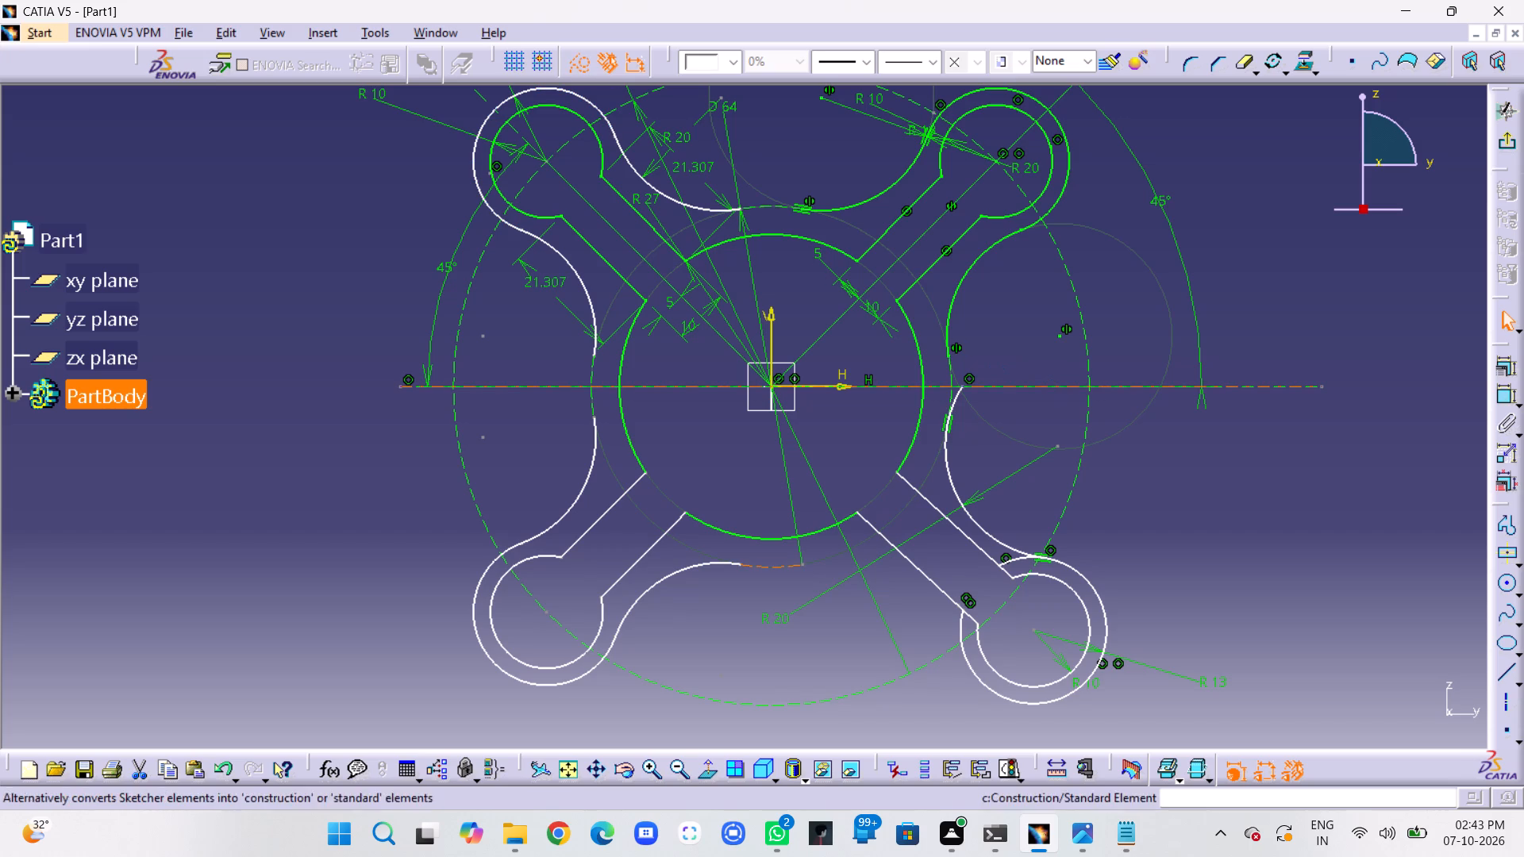
pyautogui.click(1395, 486)
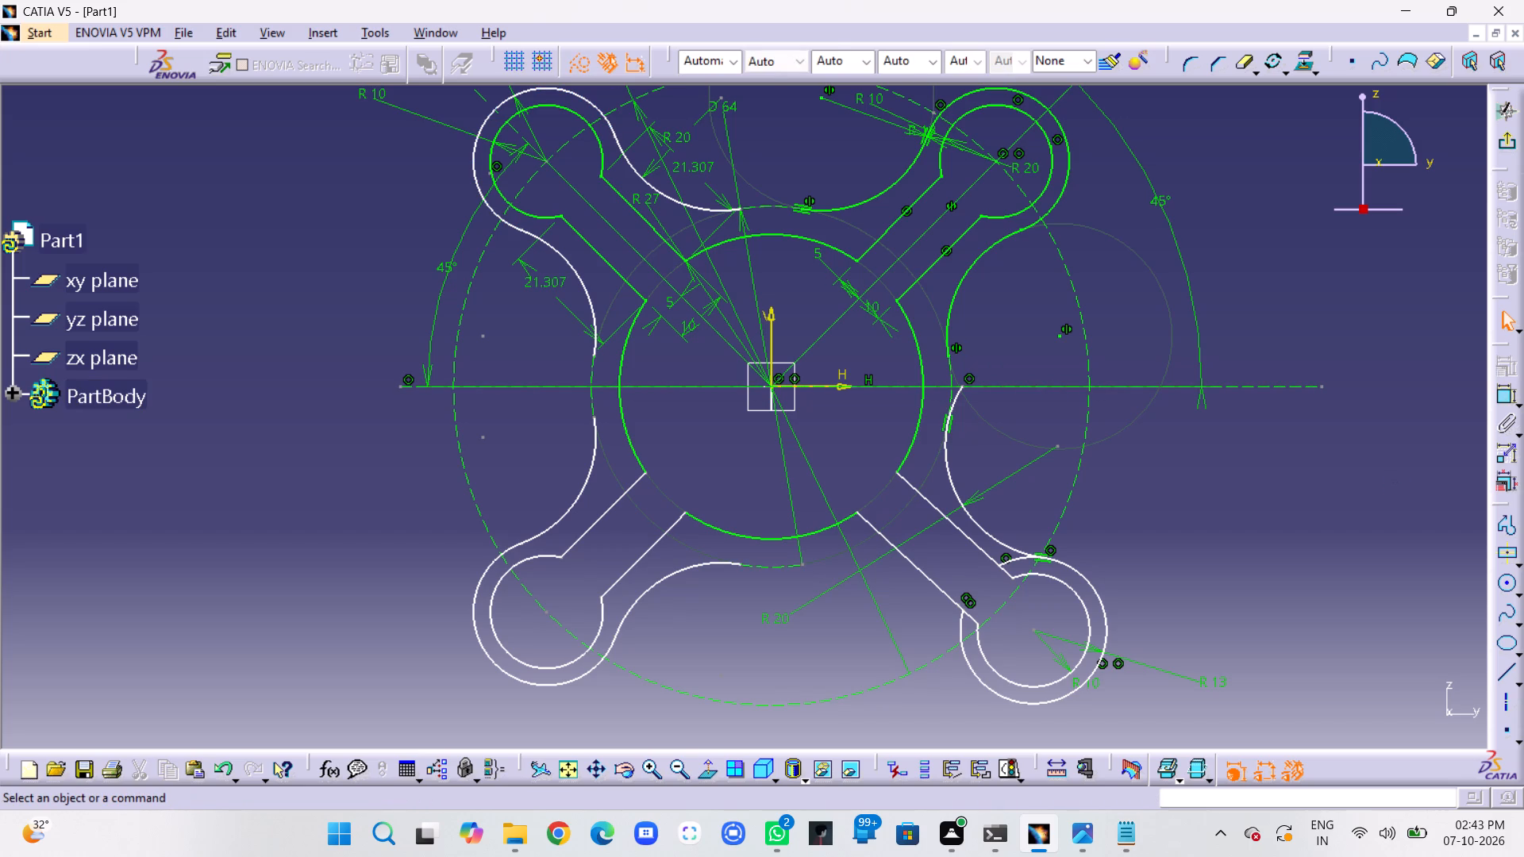
# Draw a standard, non-construction circle of radius 32 mm centred on the origin, passing over the hub's outer construction arcs.
pyautogui.click(1508, 586)
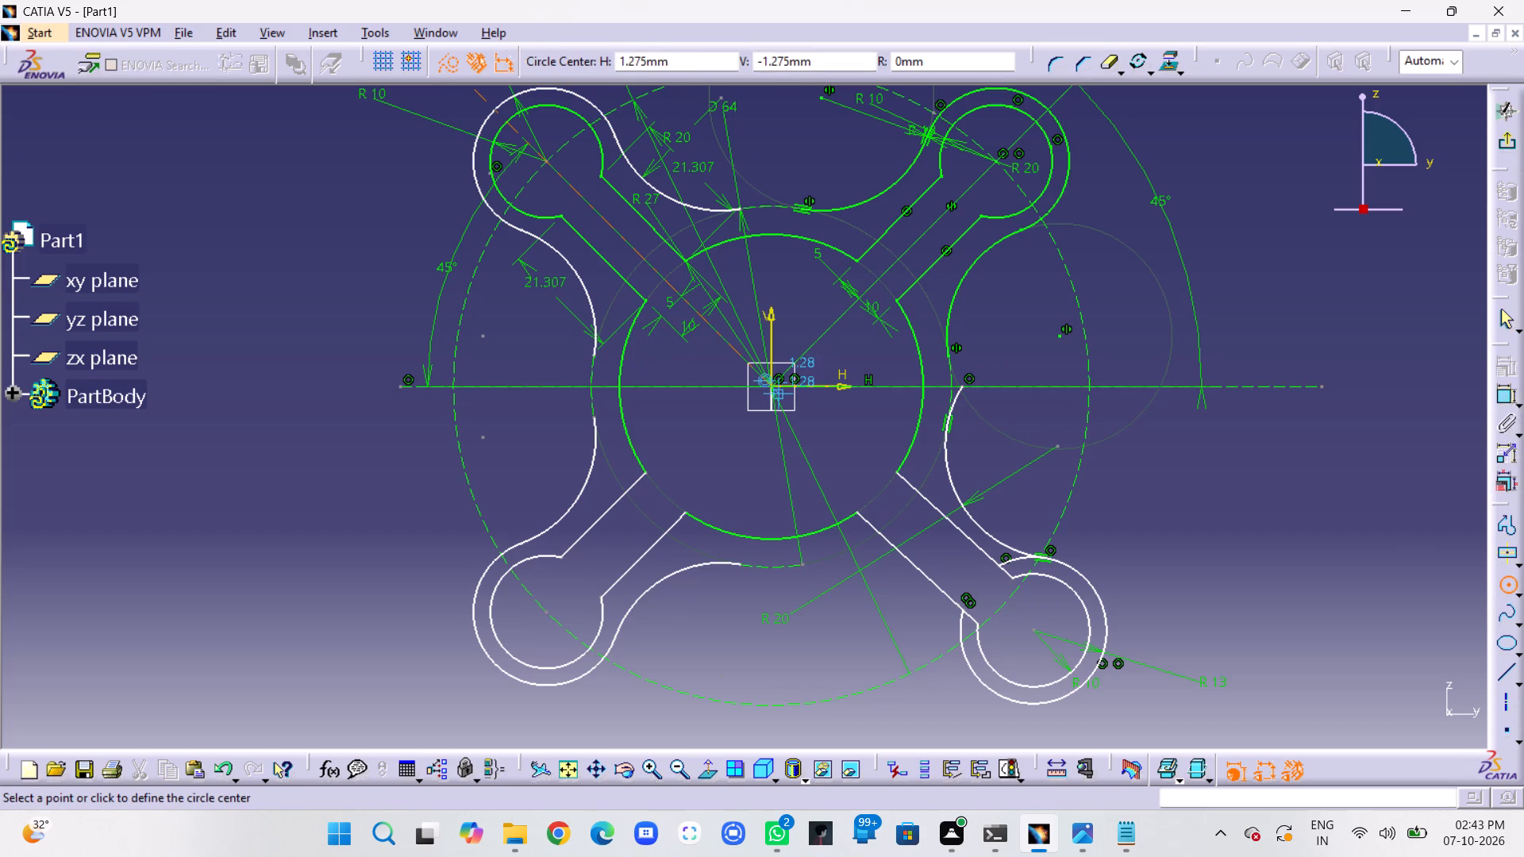
pyautogui.click(772, 383)
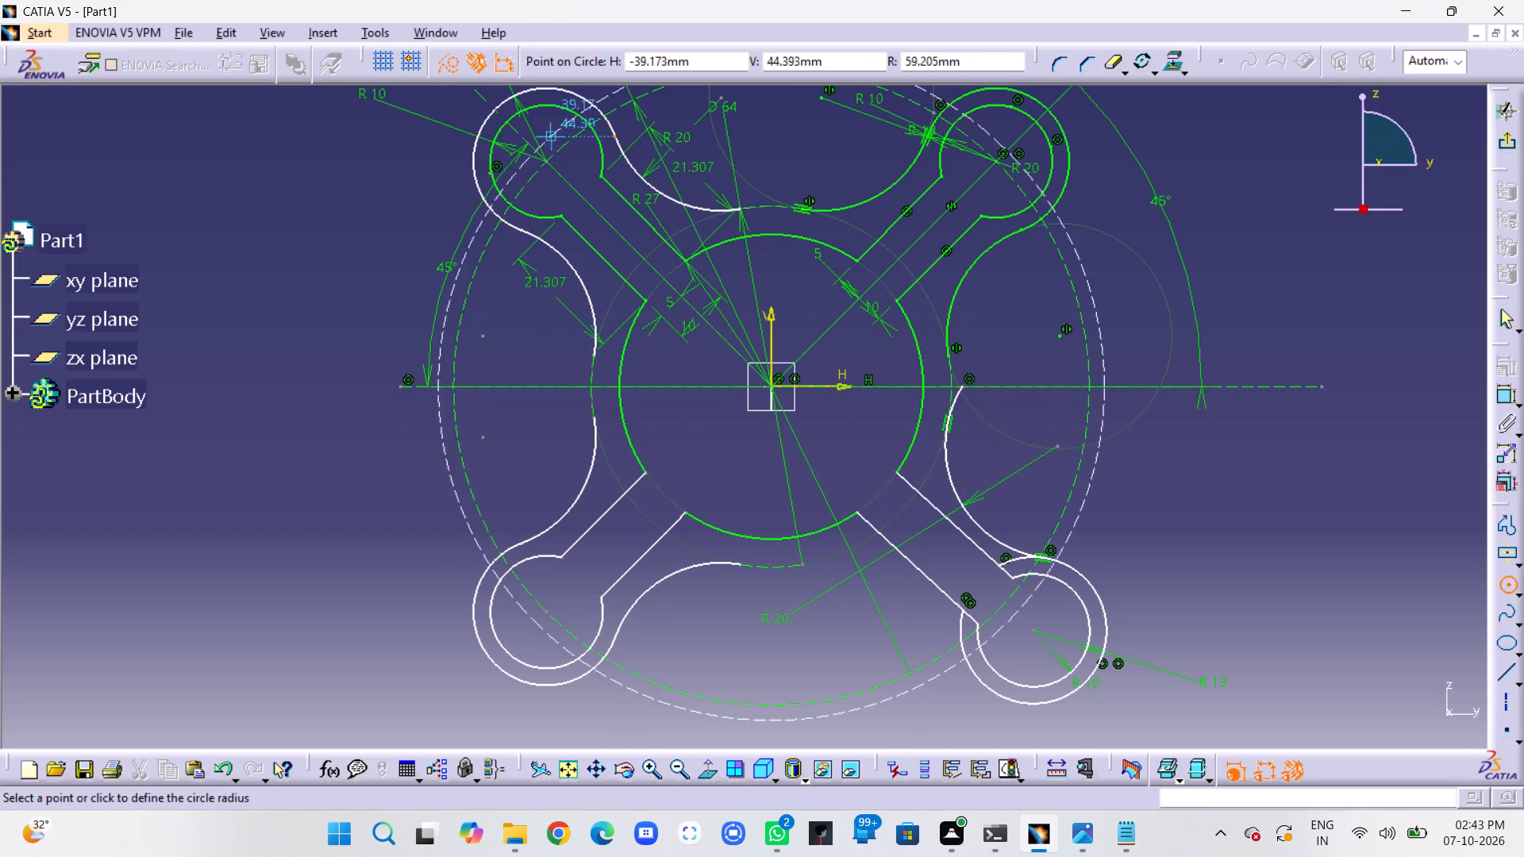
pyautogui.click(444, 70)
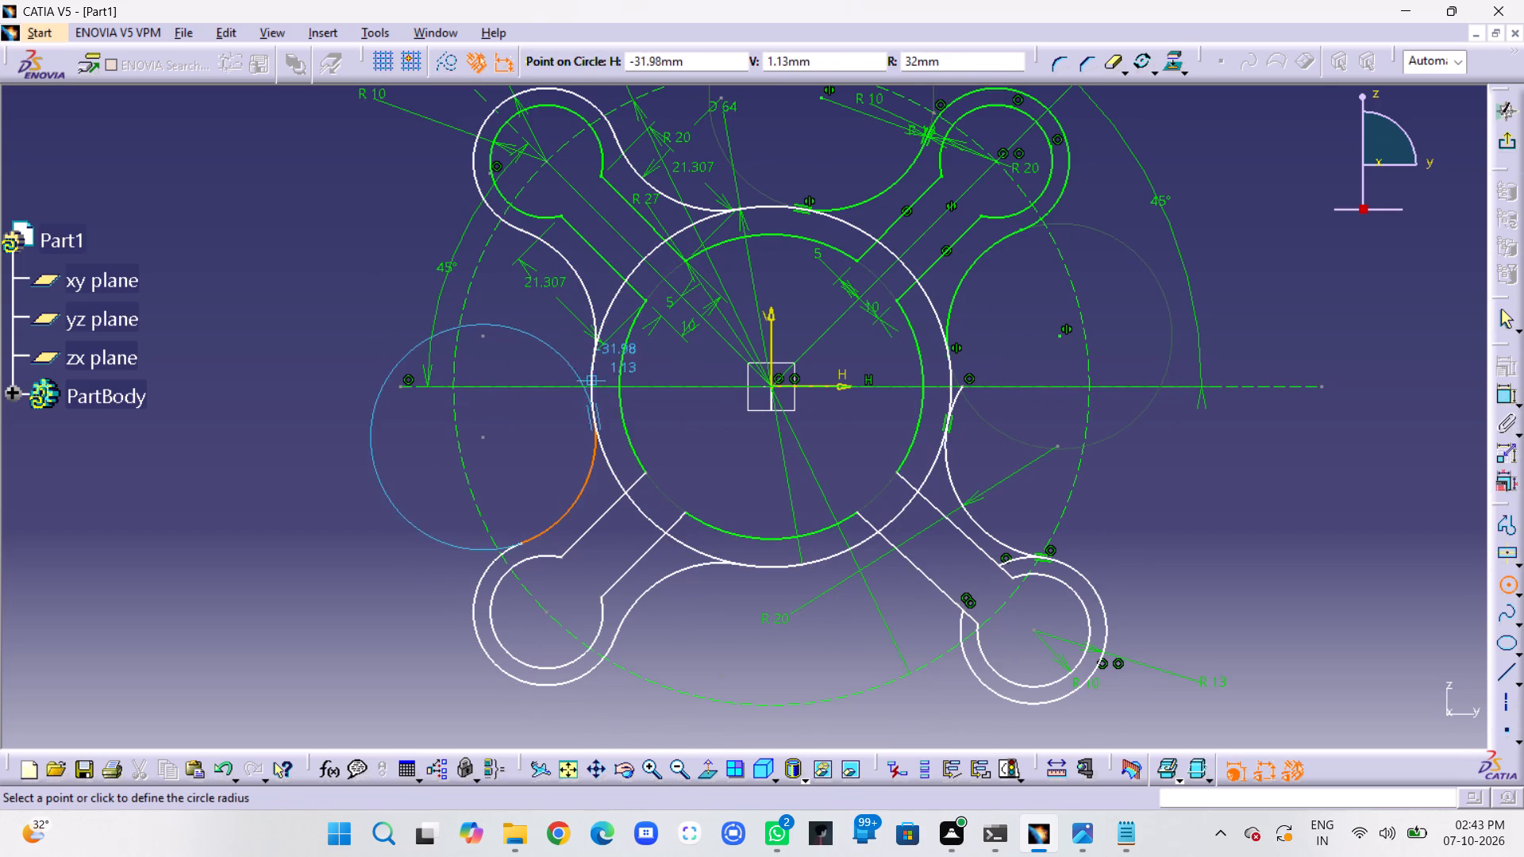
pyautogui.click(591, 383)
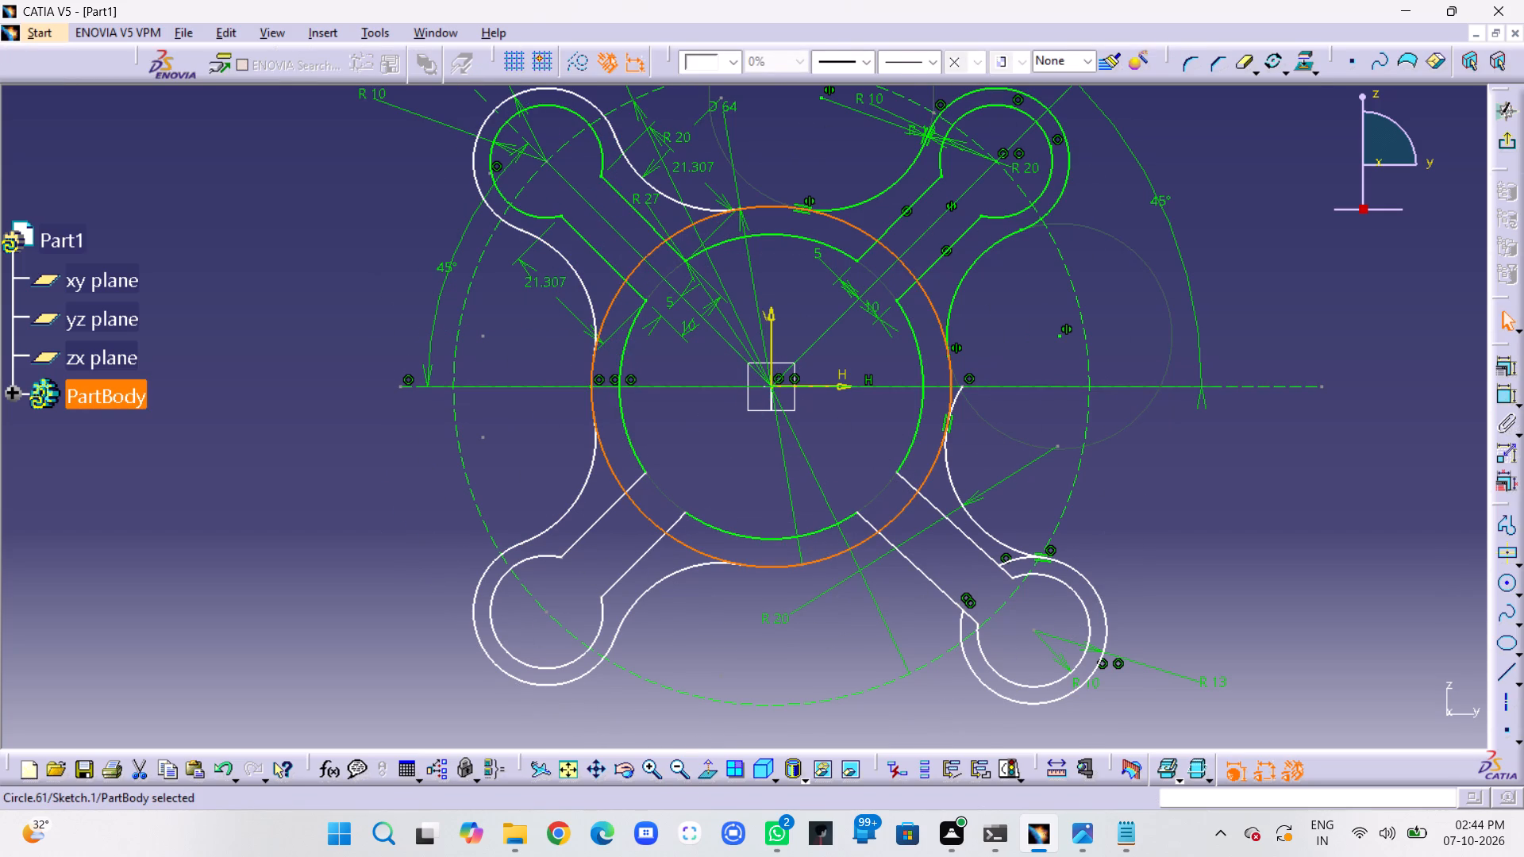
pyautogui.click(1214, 466)
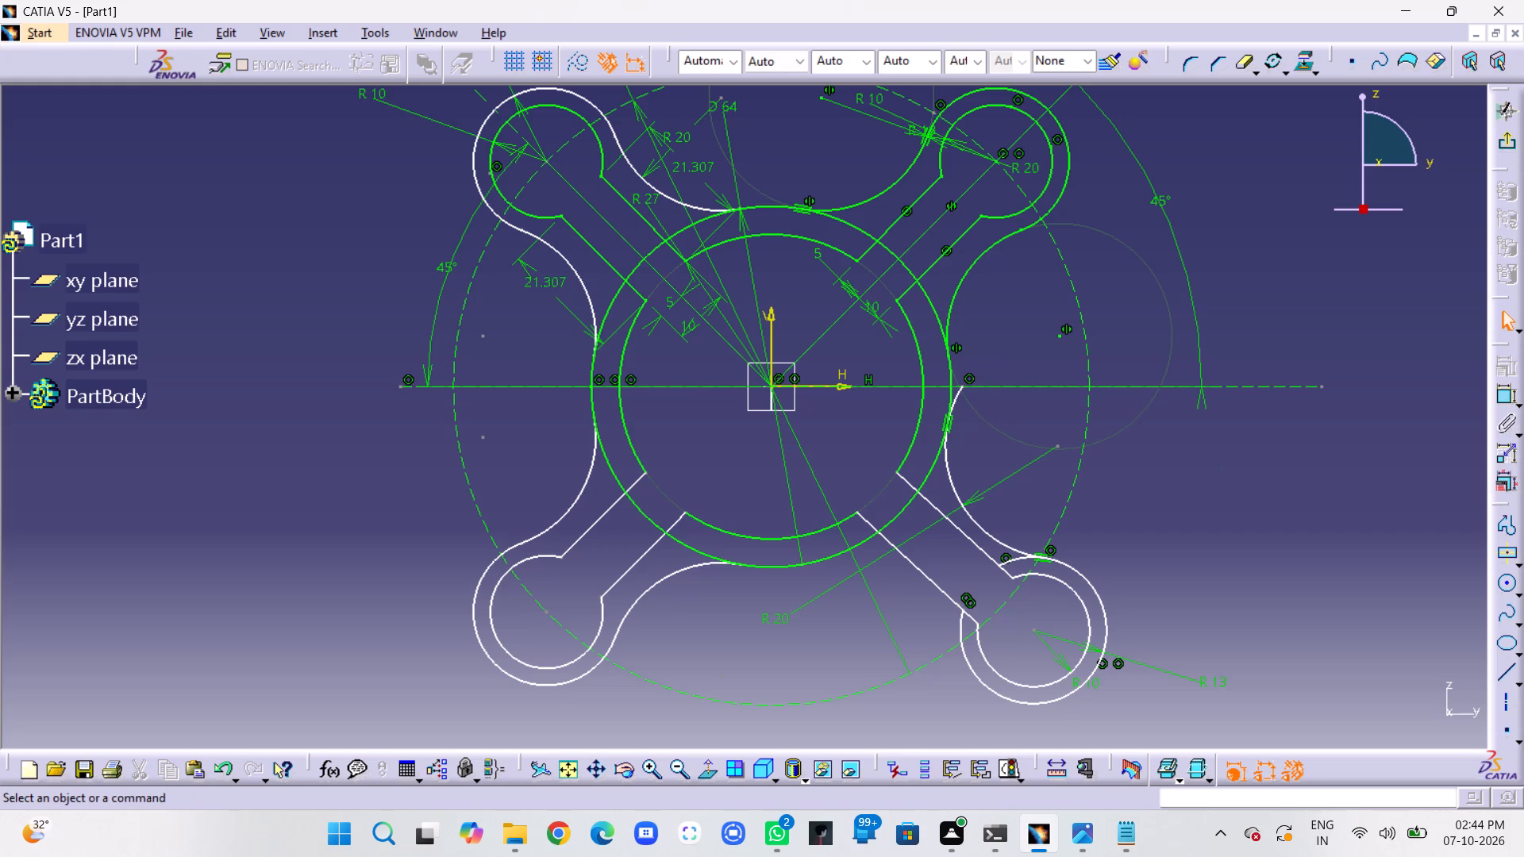
# Quick-trim the new outer circle between the upper-right arm's lower edge and the adjacent R 20 blend.
pyautogui.moveTo(1286, 485); pyautogui.dragTo(1288, 428, button='middle')
pyautogui.rightClick(1286, 485)
pyautogui.moveTo(1344, 513); pyautogui.dragTo(1187, 533, button='middle')
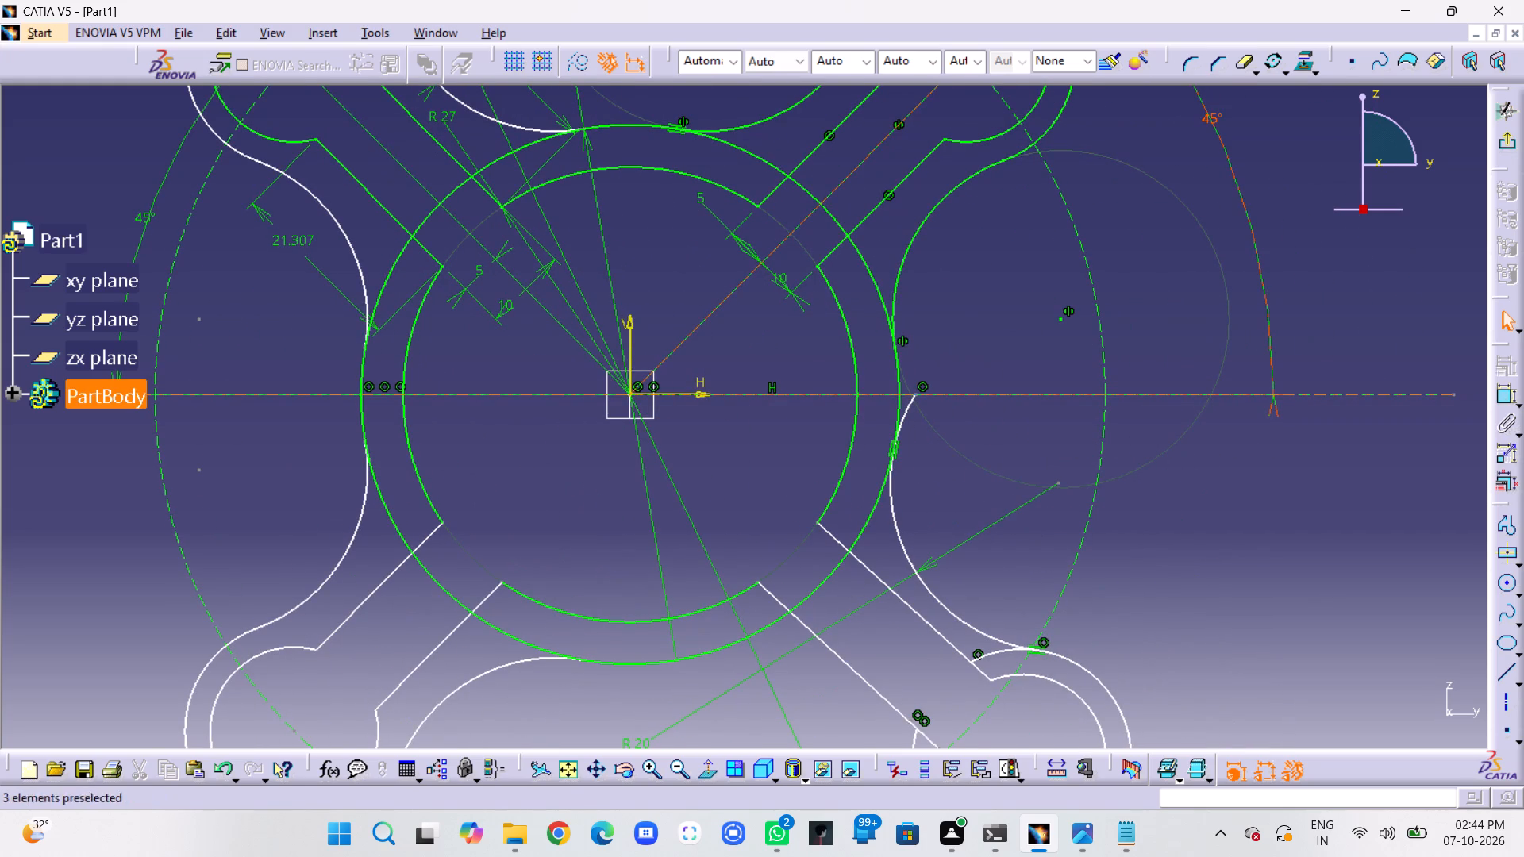
pyautogui.click(1238, 65)
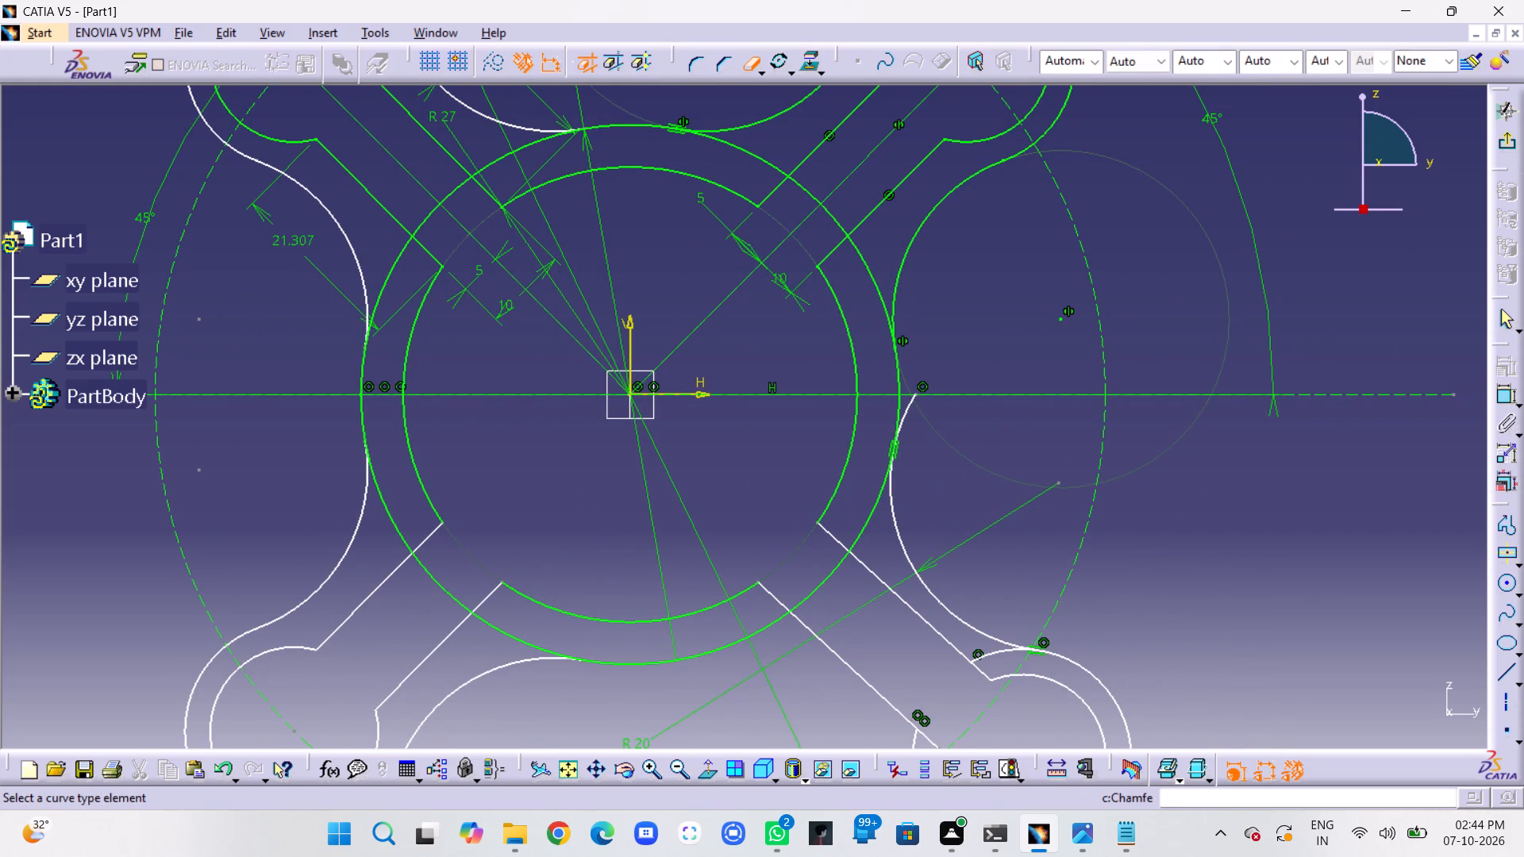
pyautogui.click(867, 267)
# Quick-trim the leftover end of the lower-right R 20 arc where it passes the outer circle near the horizontal axis.
pyautogui.click(1242, 66)
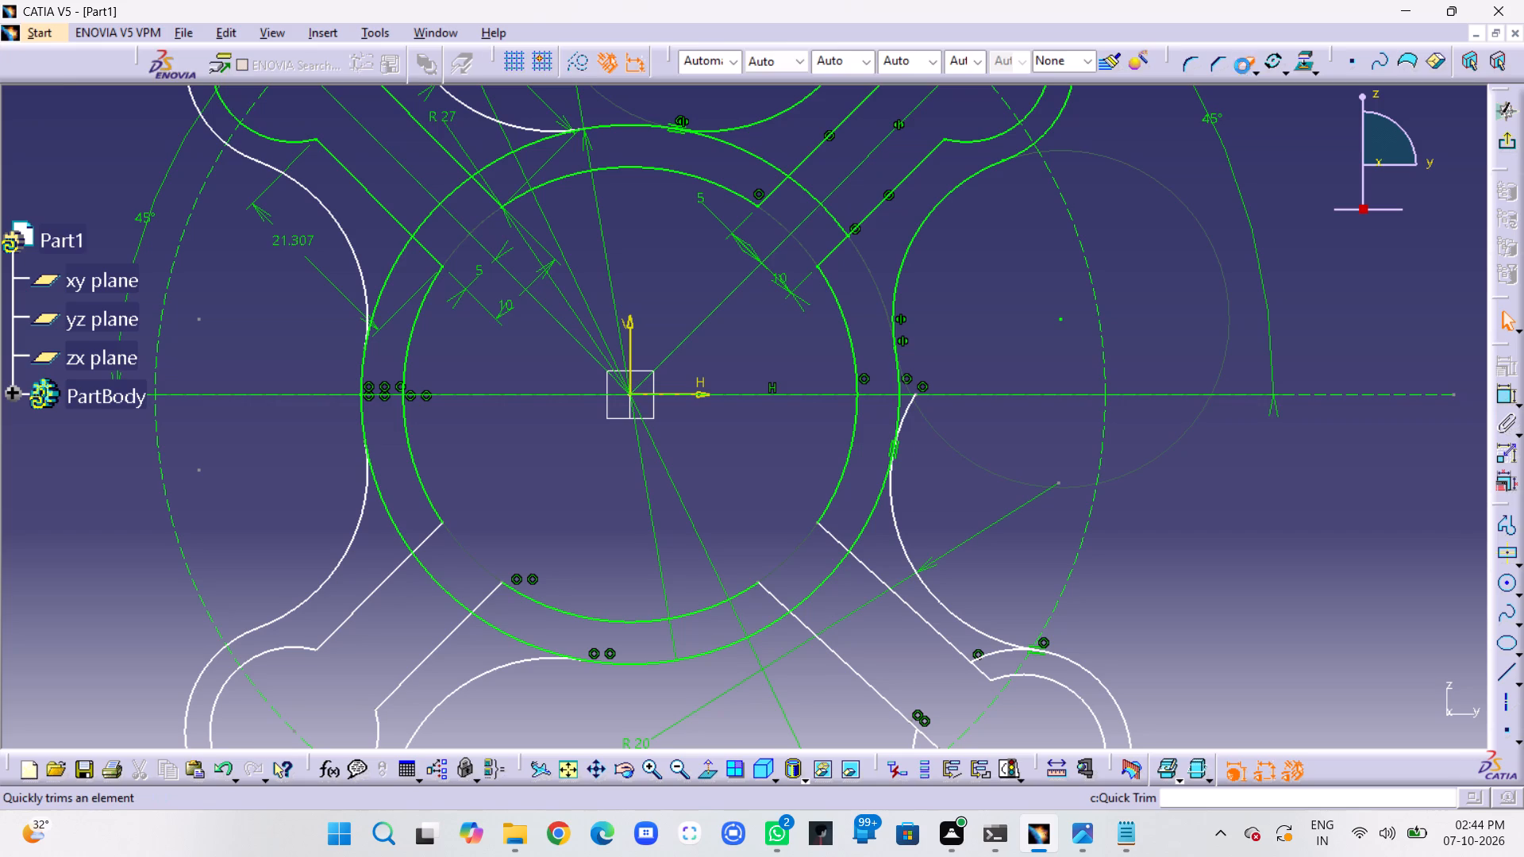
pyautogui.click(909, 406)
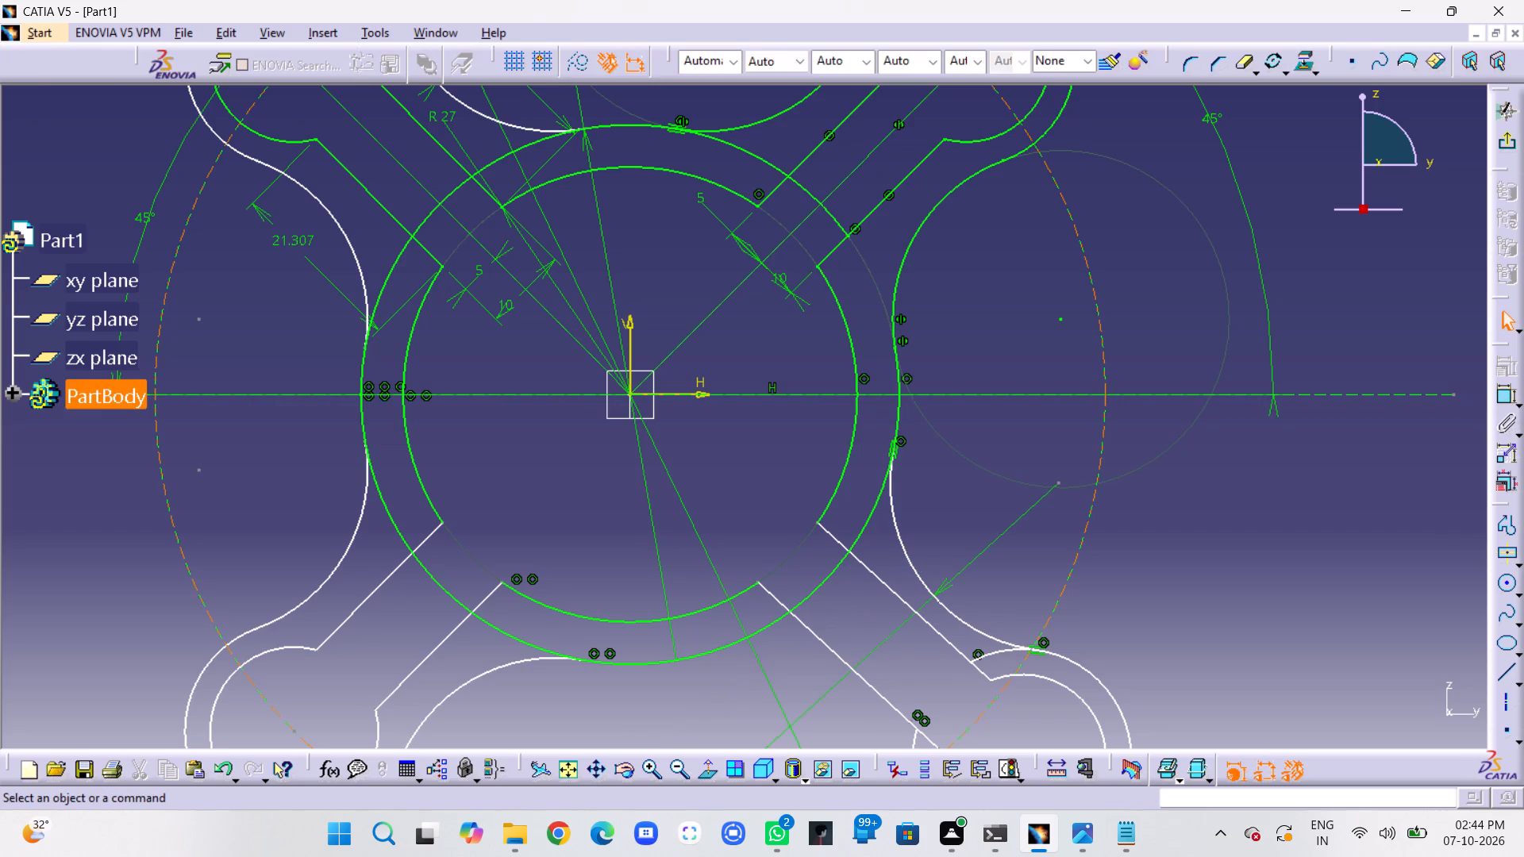
# Quick-trim the outer circle's remaining segments across the upper-right arm, up to the top R 20 blend.
pyautogui.click(1241, 67)
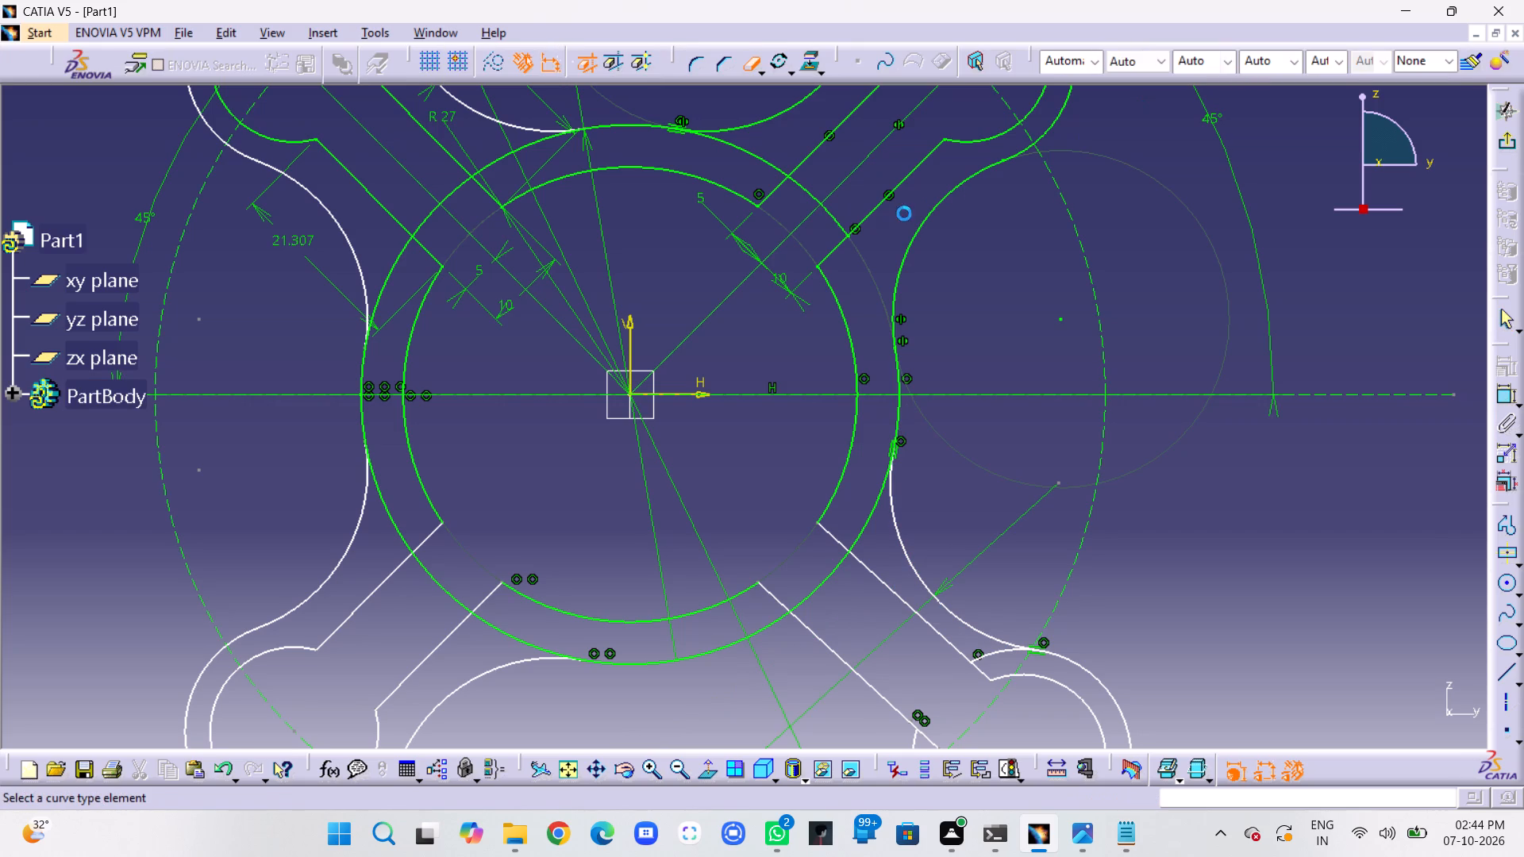
pyautogui.click(837, 222)
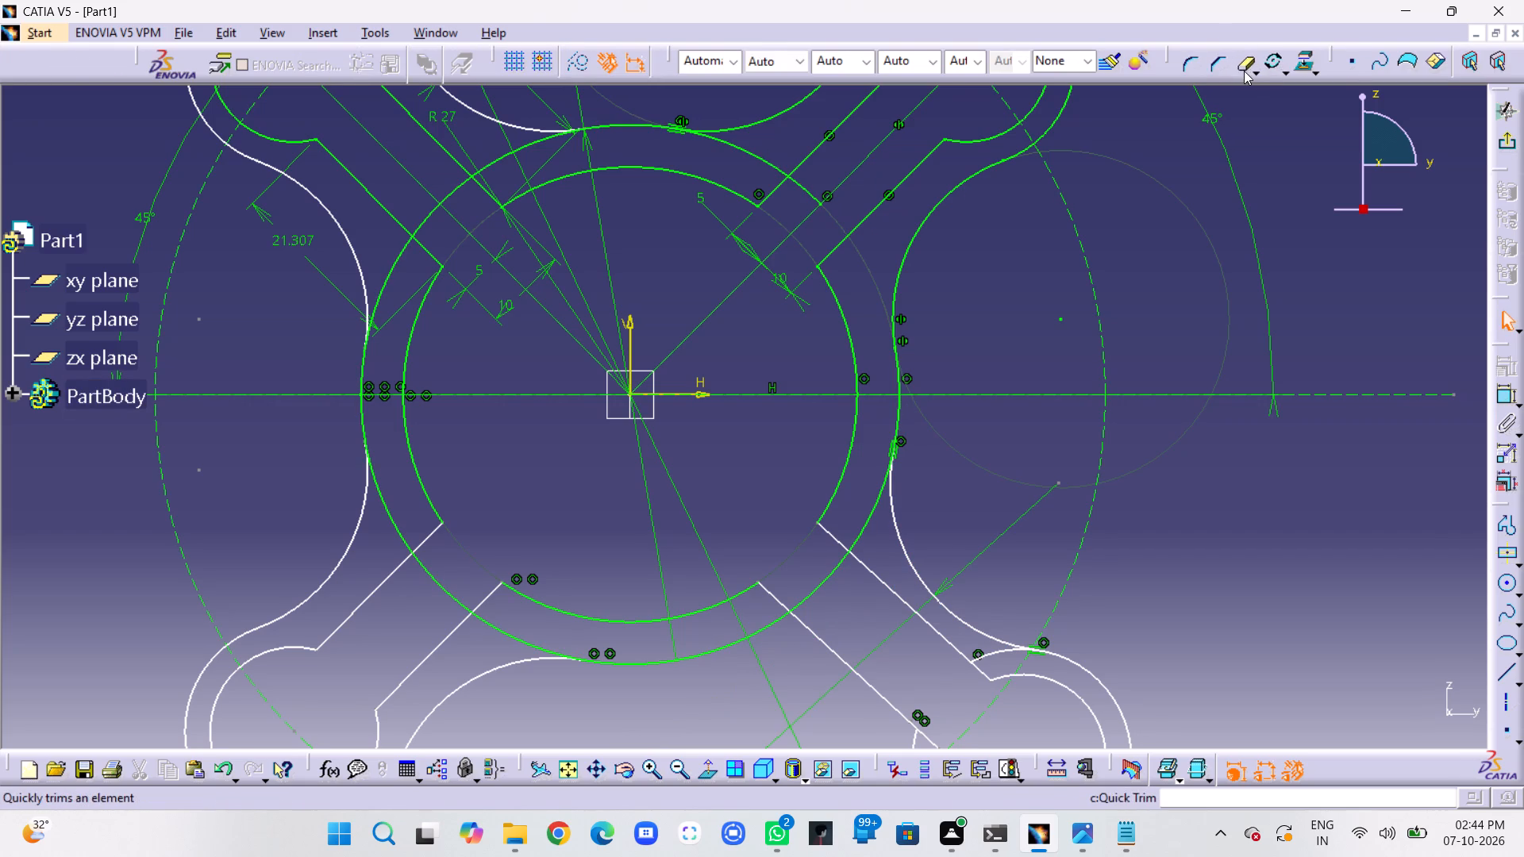
pyautogui.click(1243, 70)
pyautogui.click(800, 186)
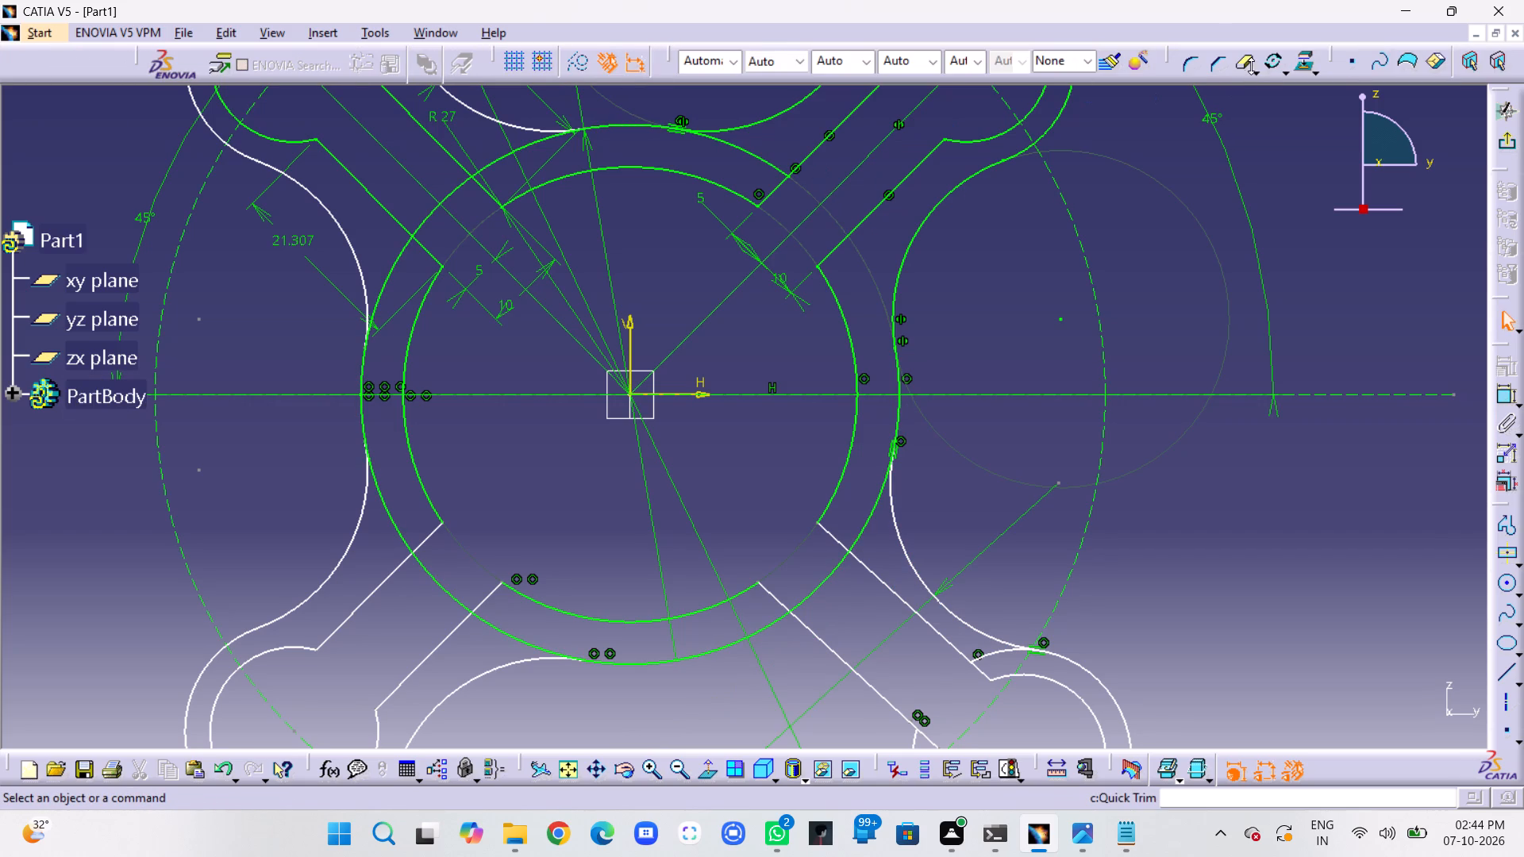
pyautogui.click(1246, 67)
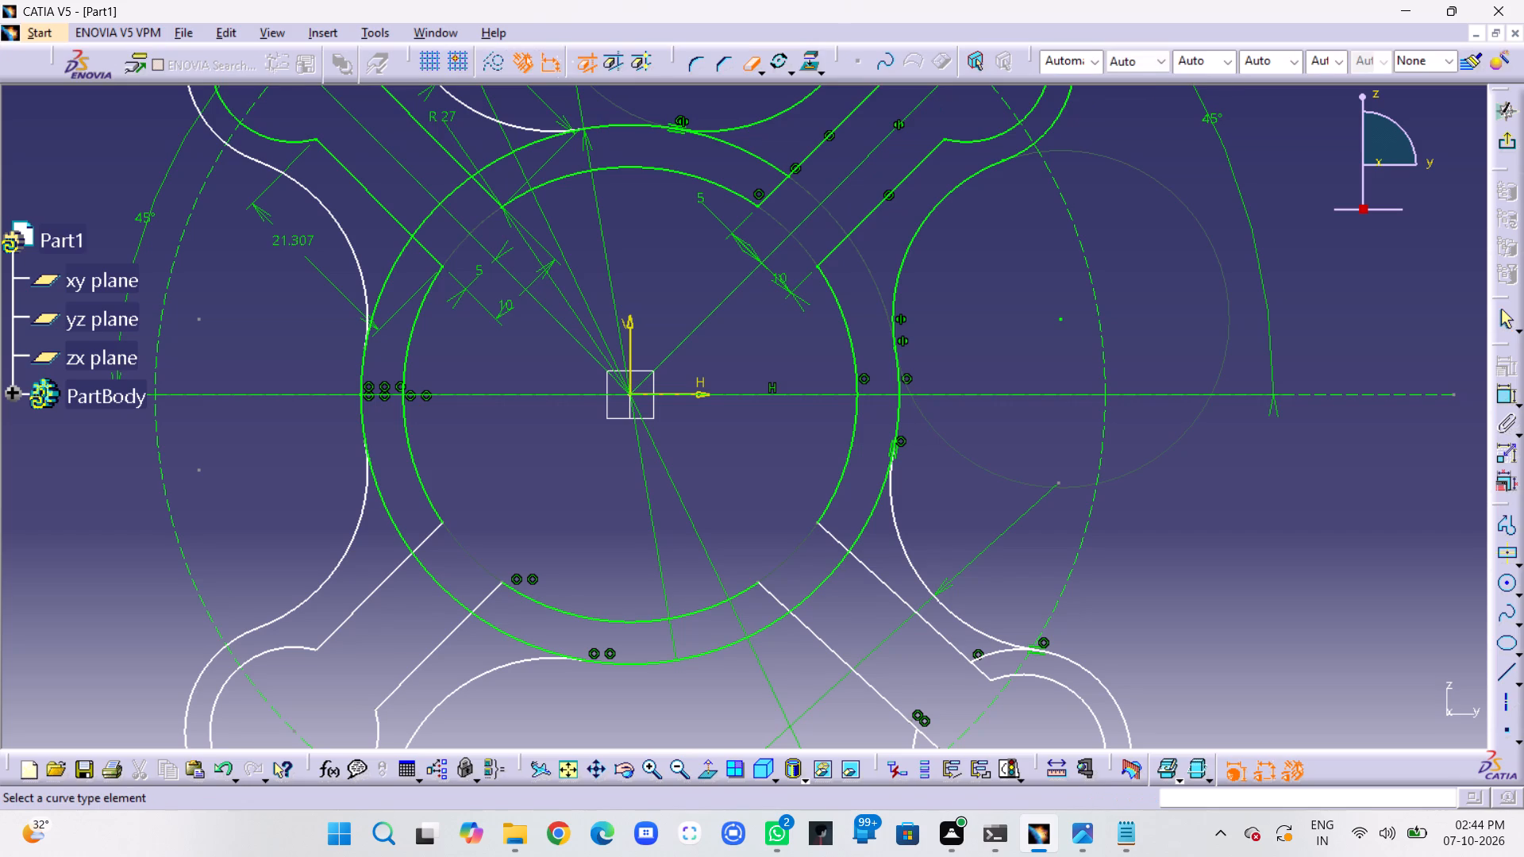
pyautogui.click(756, 156)
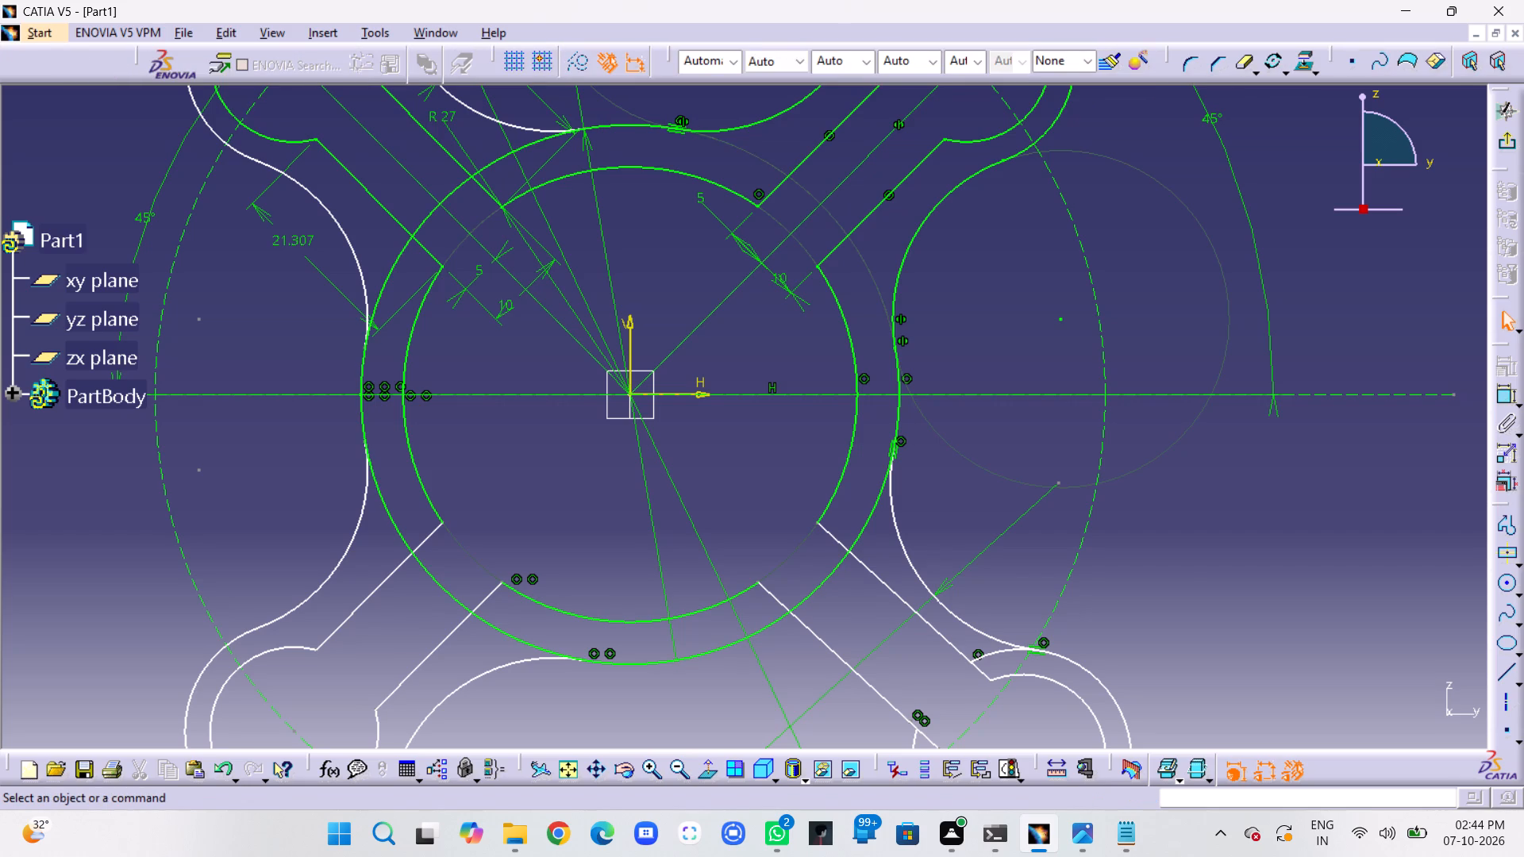
# Quick-trim the outer circle's segments across the upper-left arm, from the top blend to the left-hand blend.
pyautogui.moveTo(927, 220); pyautogui.dragTo(1107, 417, button='middle')
pyautogui.click(1247, 65)
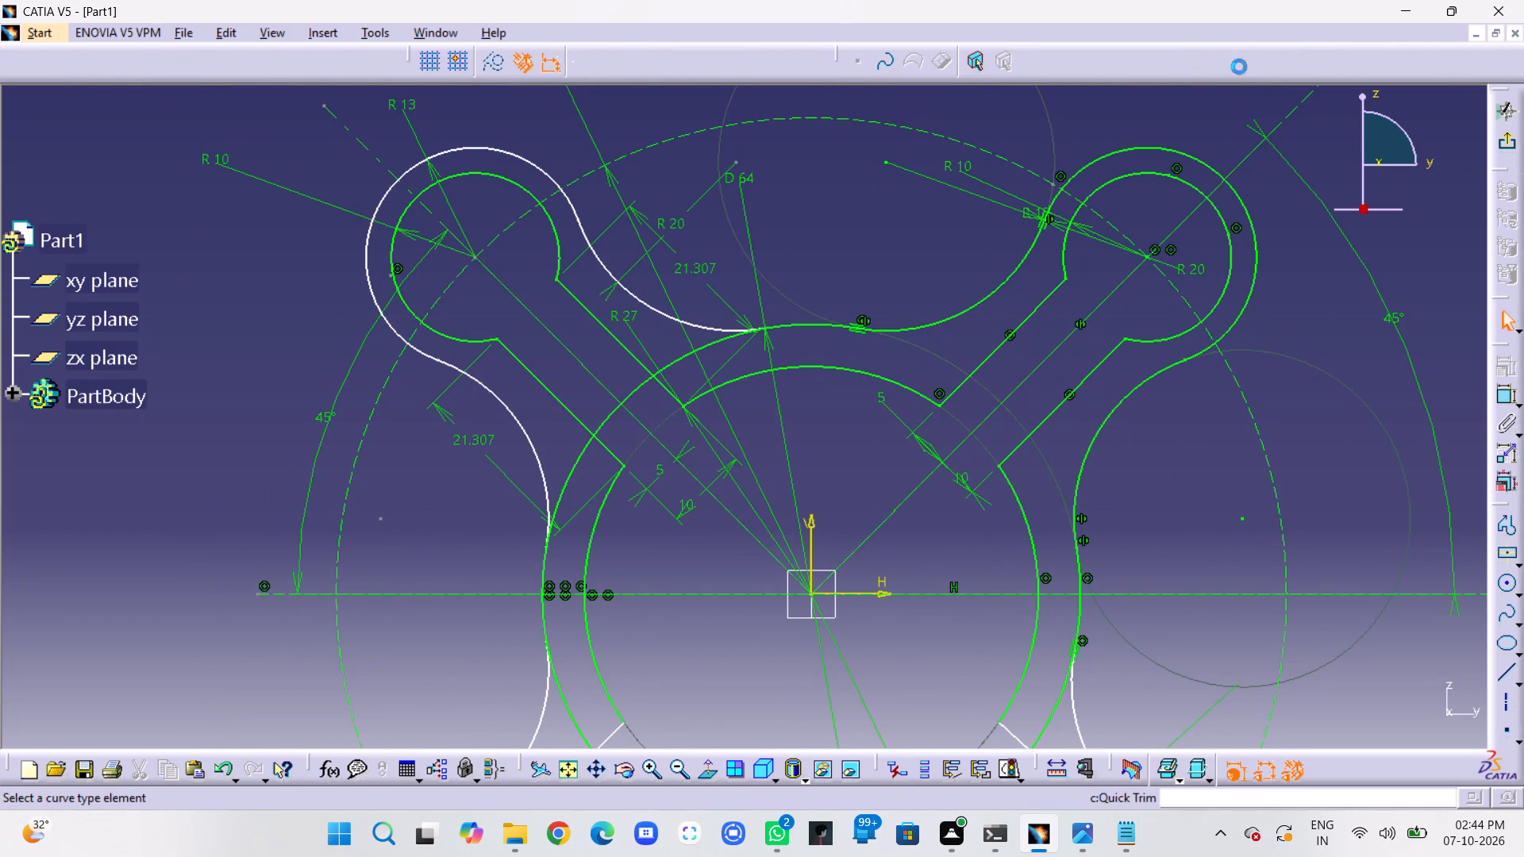
pyautogui.click(714, 341)
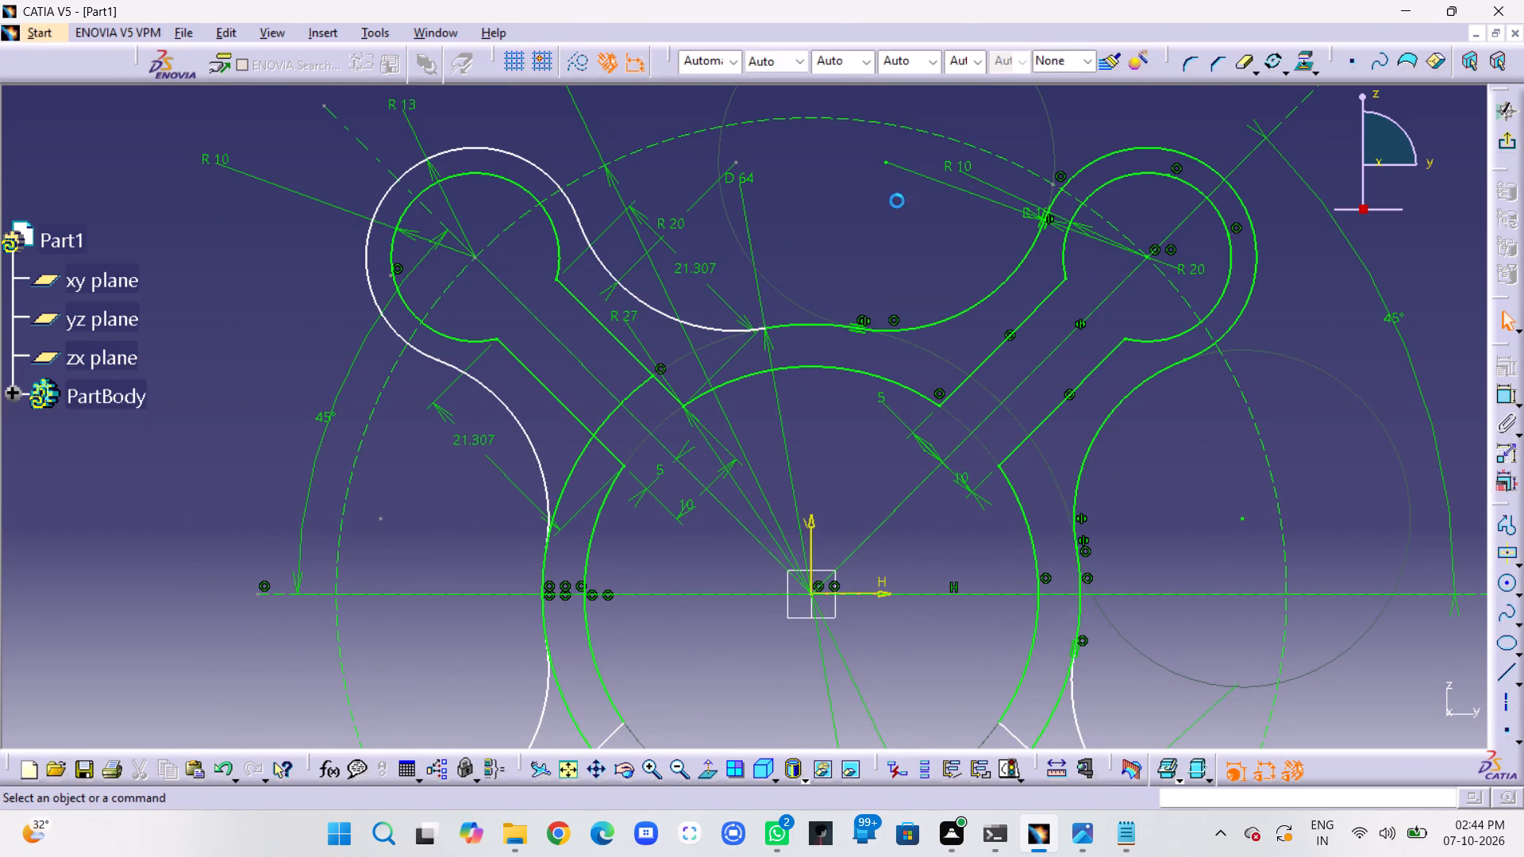
pyautogui.click(1238, 66)
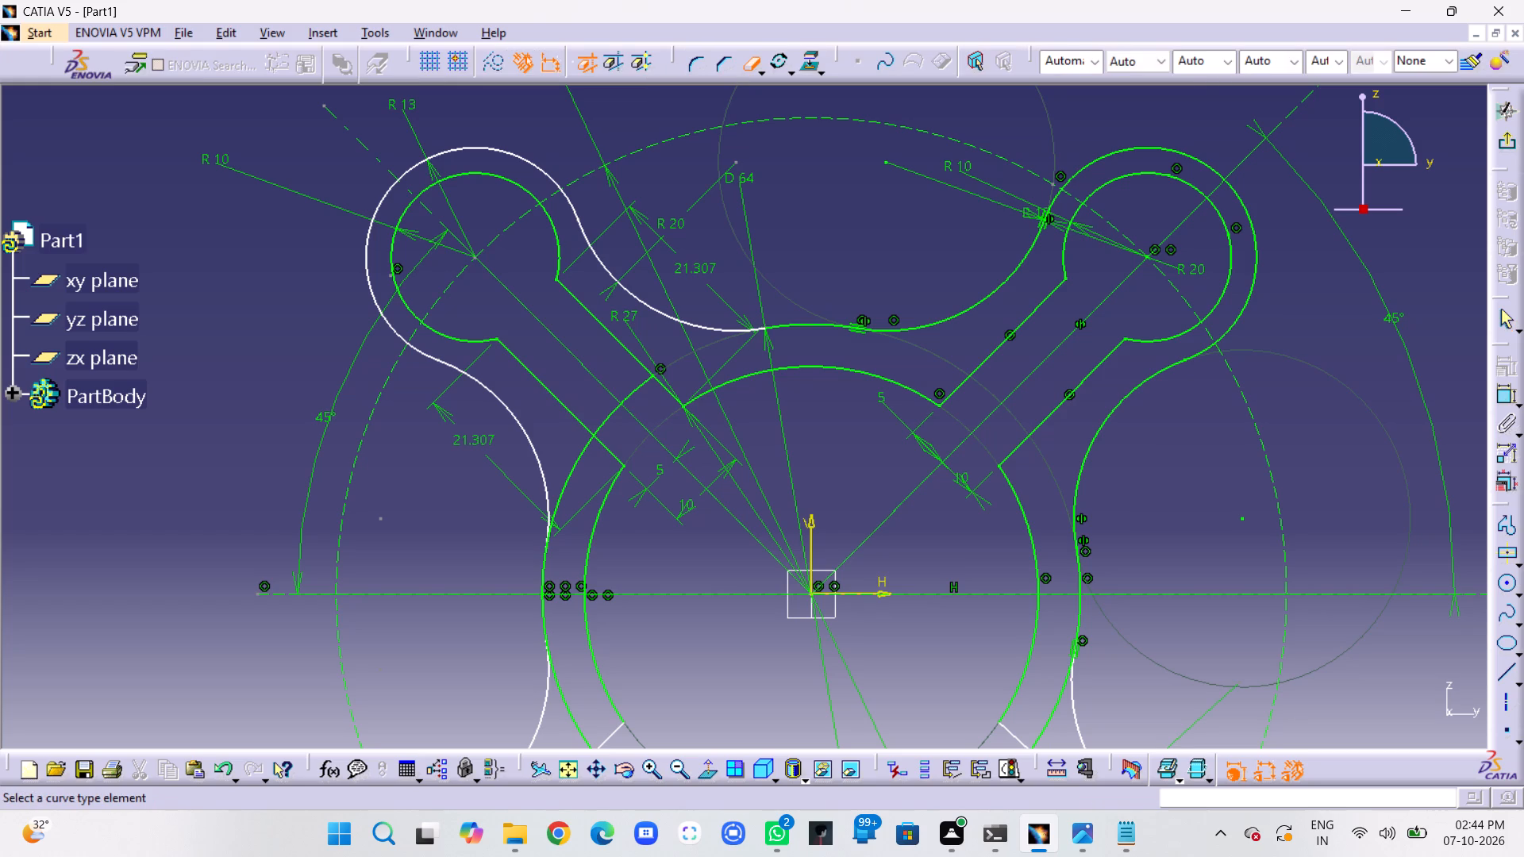
pyautogui.click(638, 386)
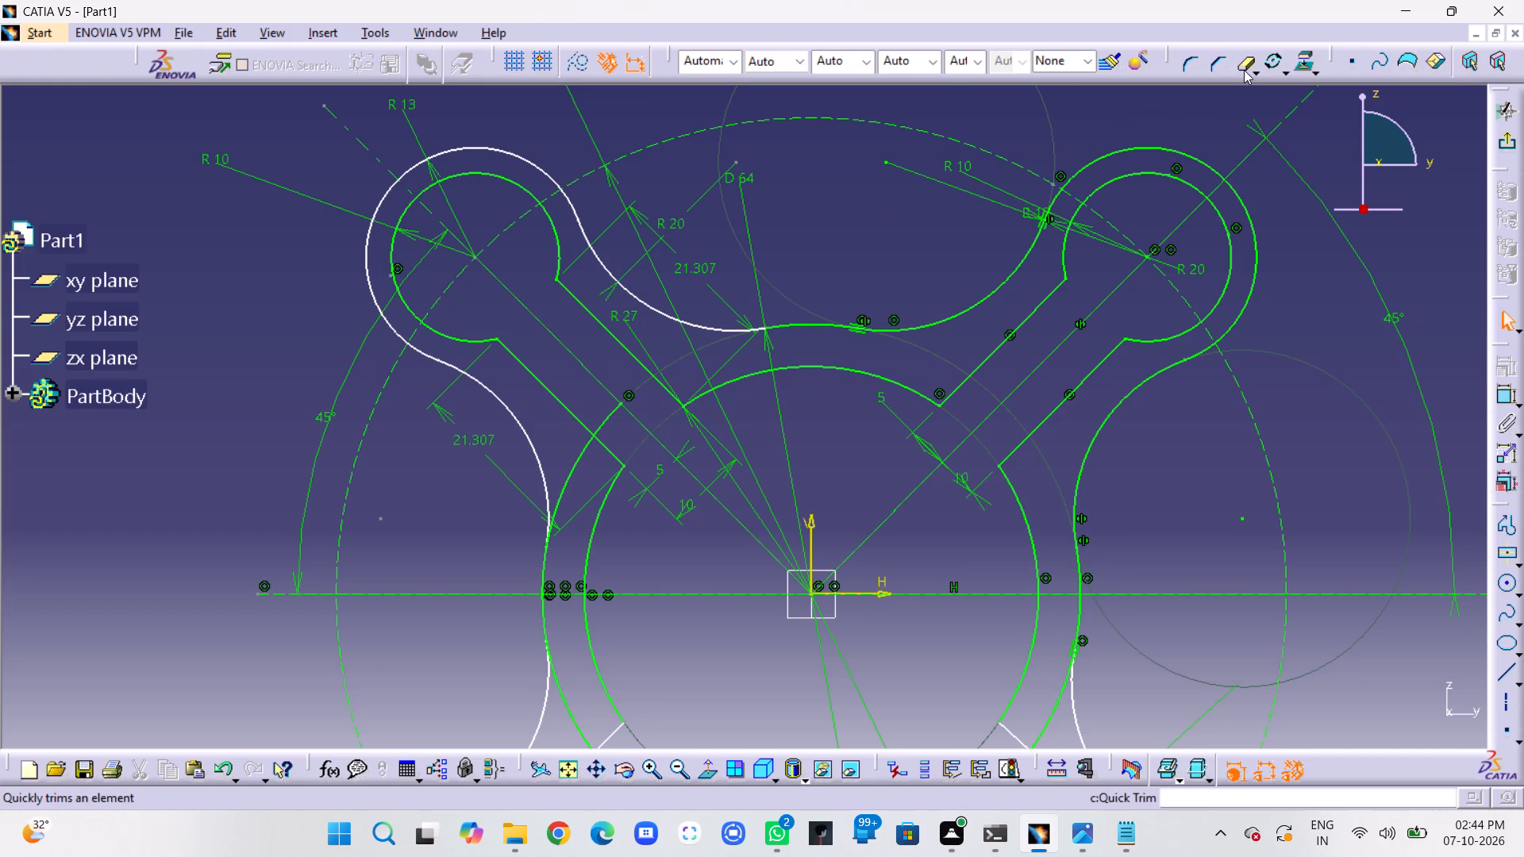
pyautogui.click(1244, 69)
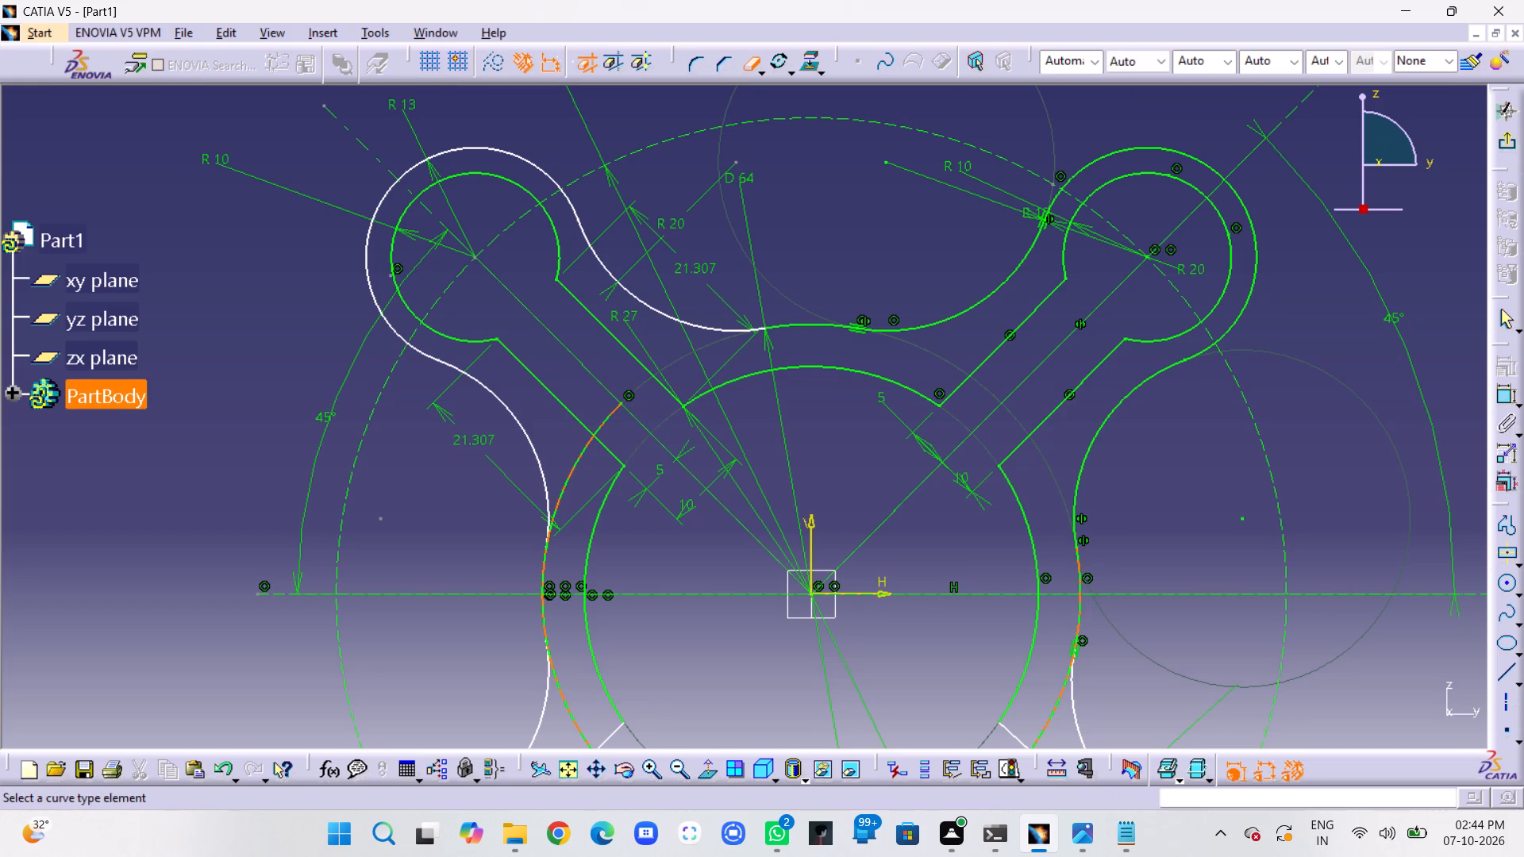
pyautogui.click(613, 414)
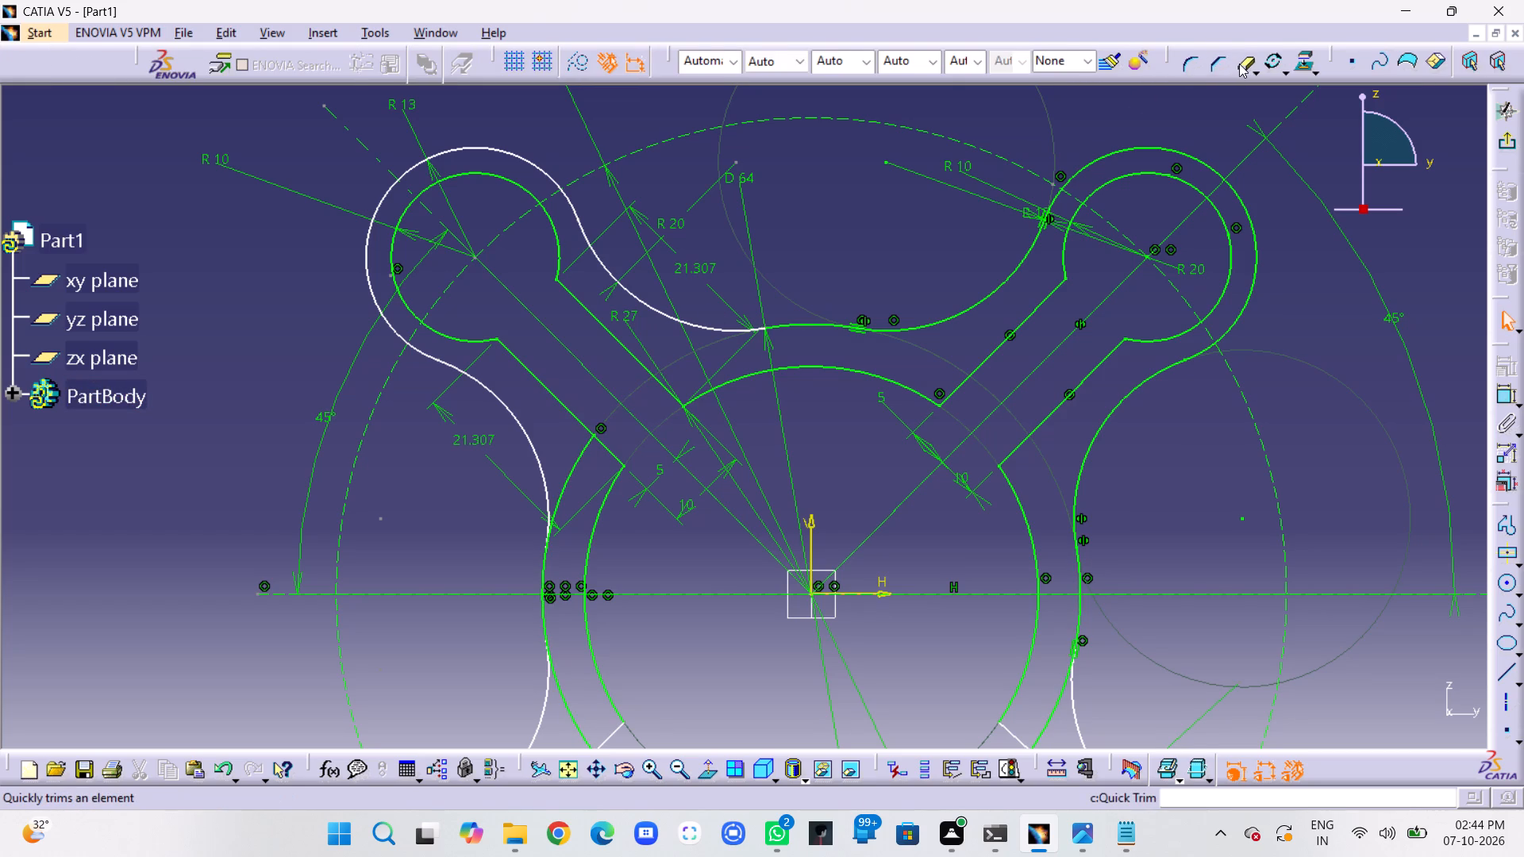
pyautogui.click(1239, 63)
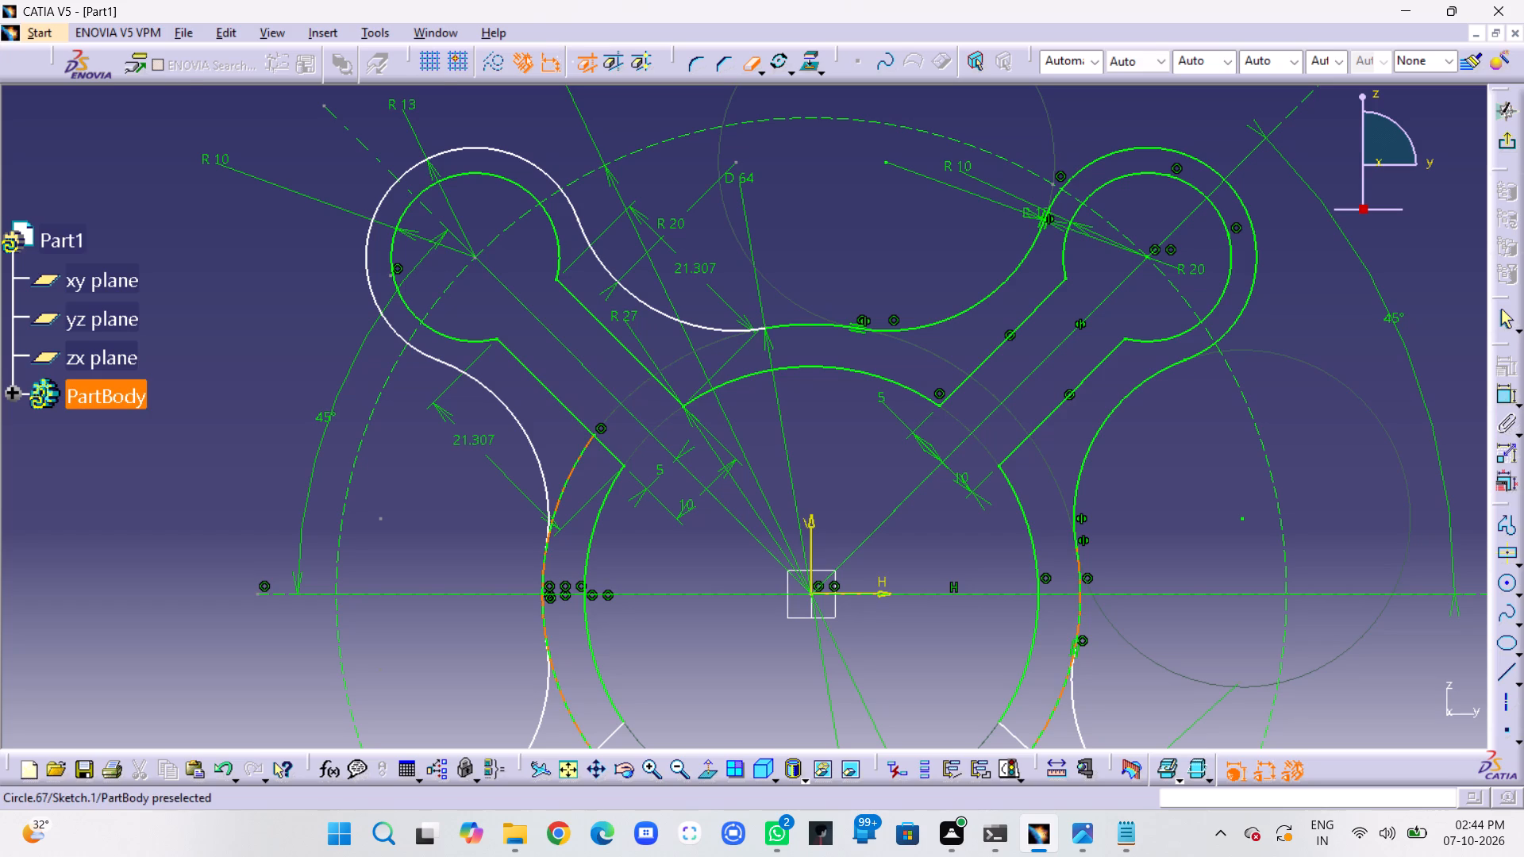
pyautogui.click(583, 456)
# Quick-trim the outer circle's segments across the lower-left arm, between the blends on both sides of it.
pyautogui.moveTo(751, 475); pyautogui.dragTo(736, 359, button='middle')
pyautogui.moveTo(737, 248); pyautogui.dragTo(763, 358, button='middle')
pyautogui.rightClick(737, 248)
pyautogui.moveTo(943, 391); pyautogui.dragTo(912, 255, button='middle')
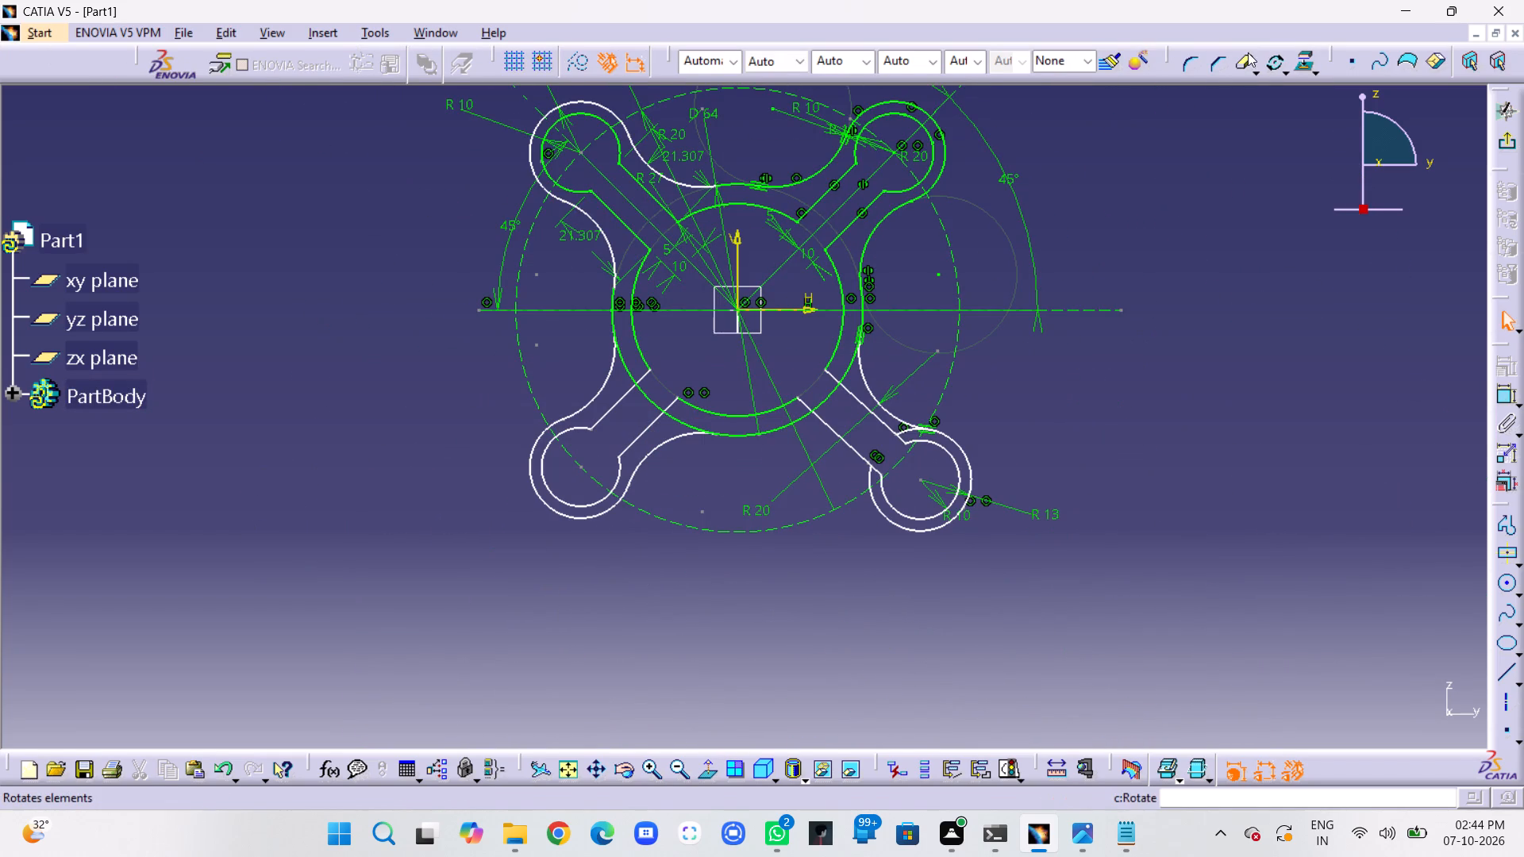
pyautogui.click(1242, 63)
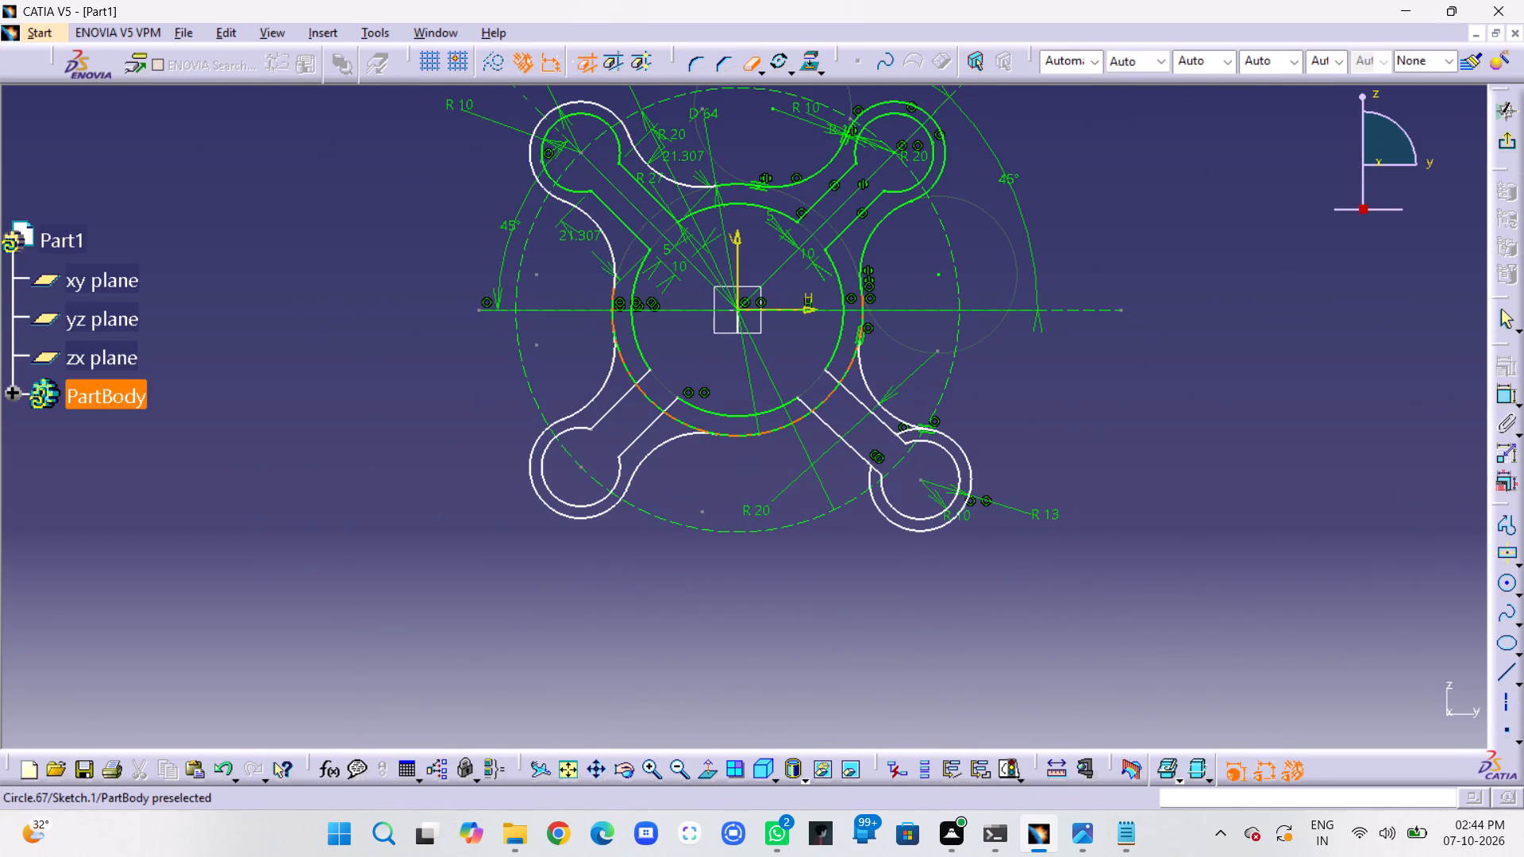
pyautogui.click(623, 359)
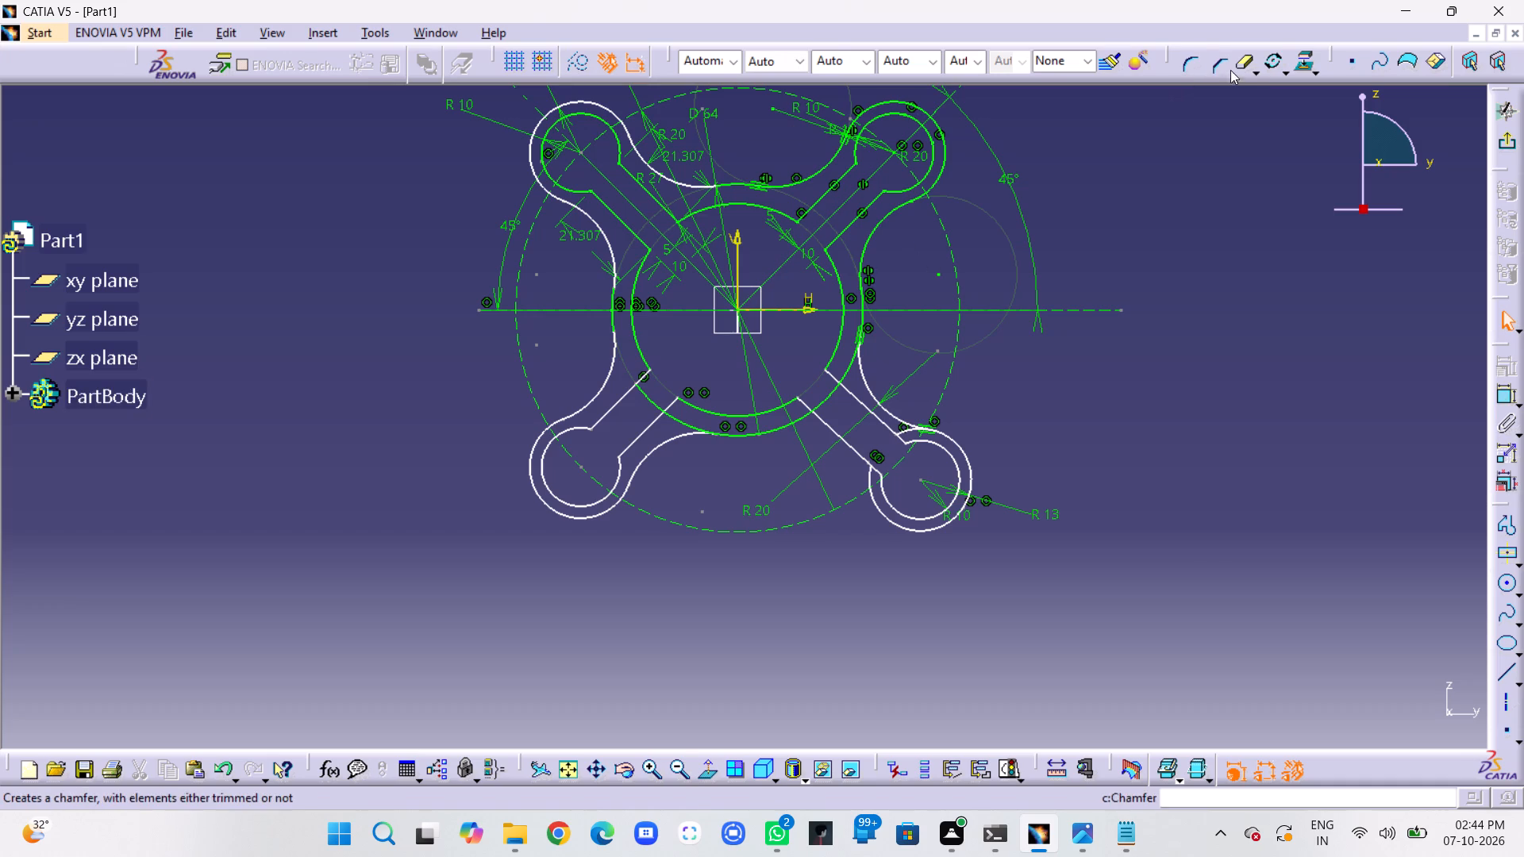
pyautogui.click(1239, 69)
pyautogui.click(647, 398)
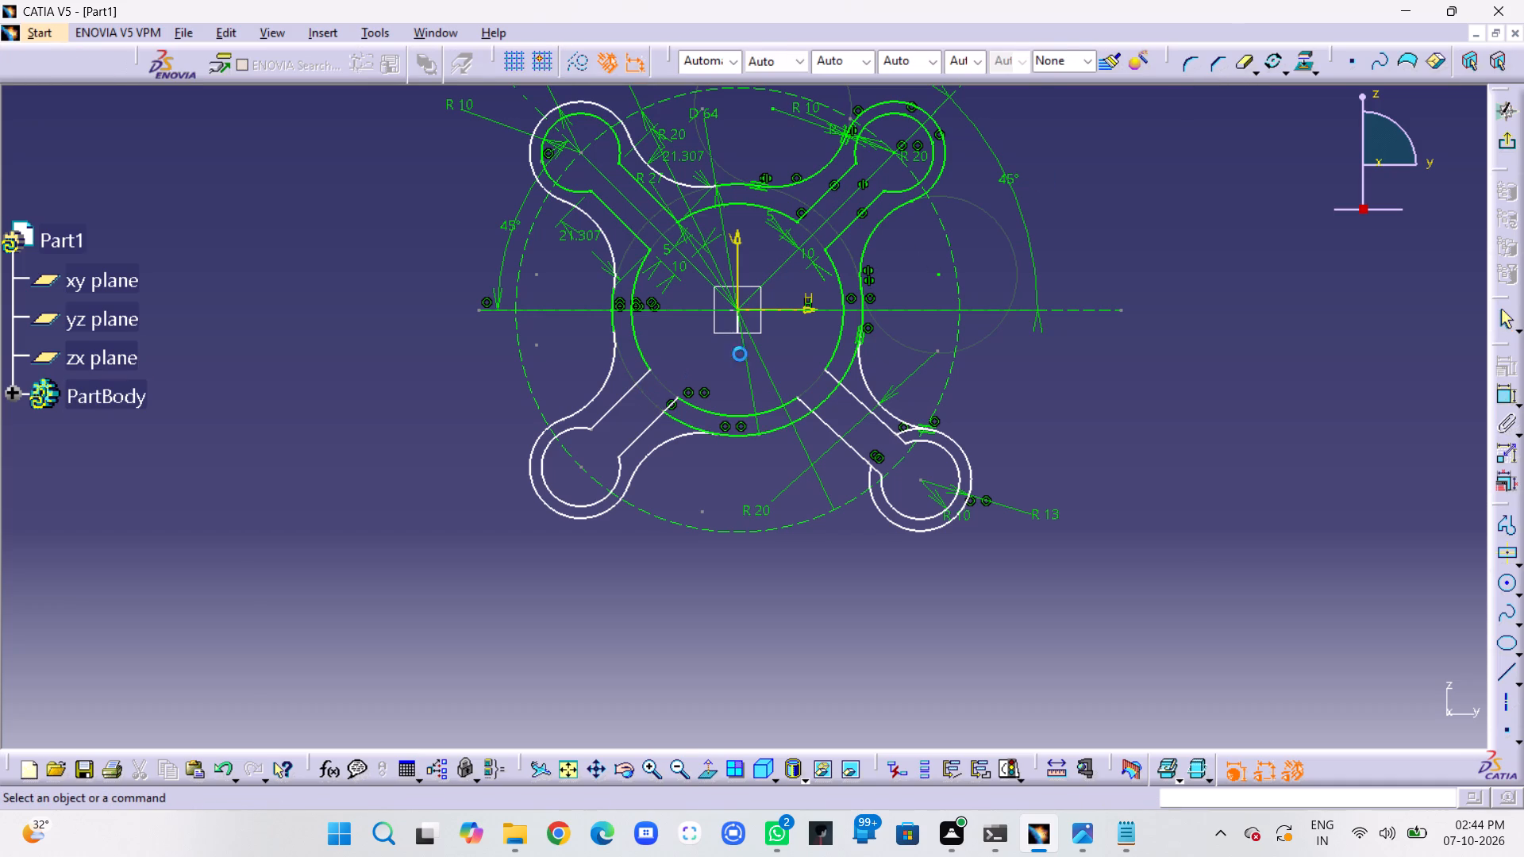
pyautogui.click(1242, 65)
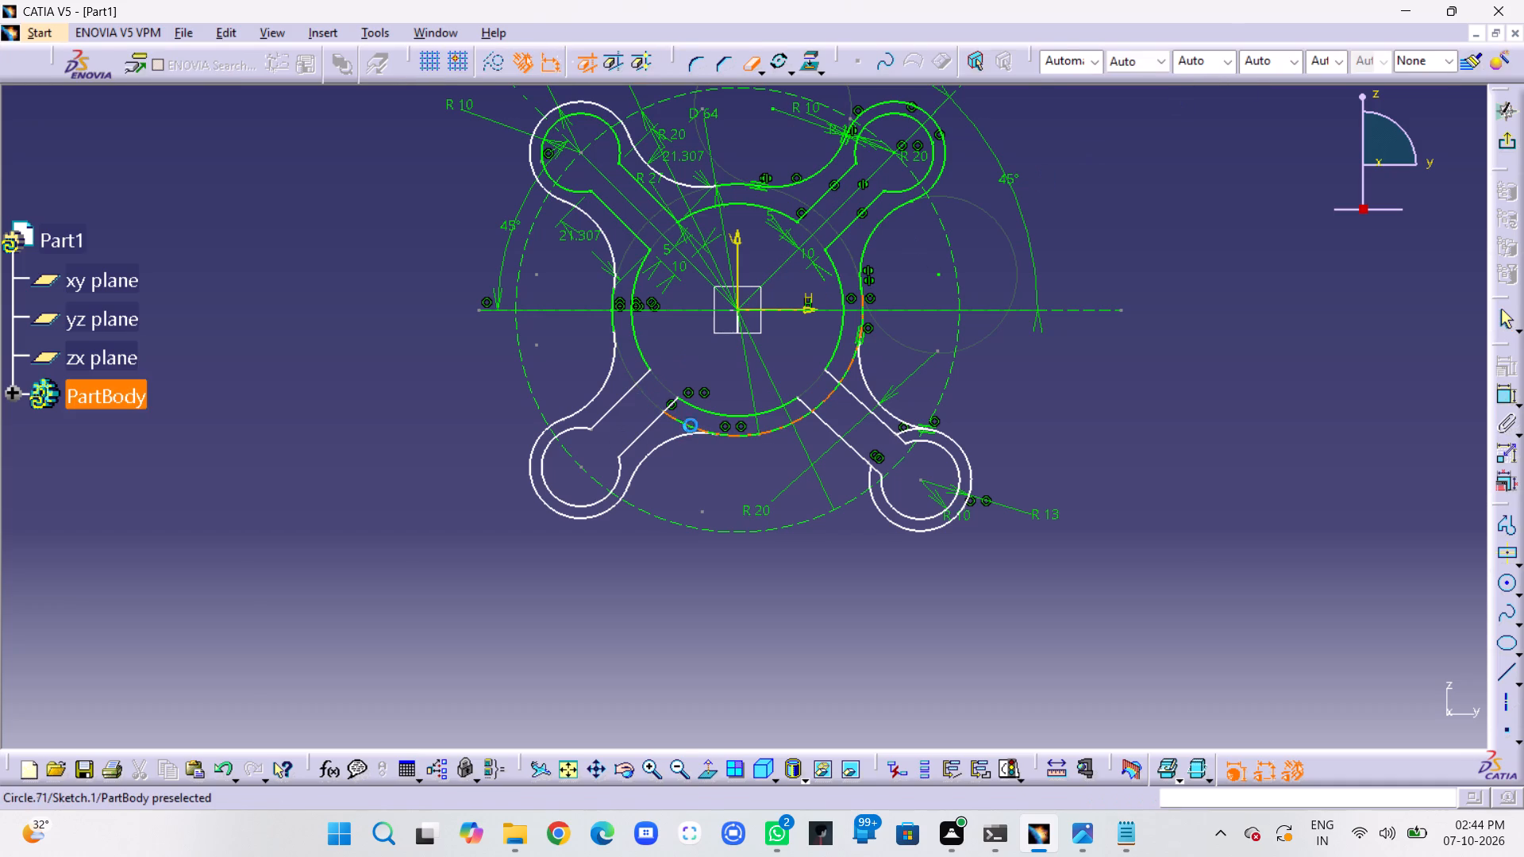
pyautogui.click(682, 425)
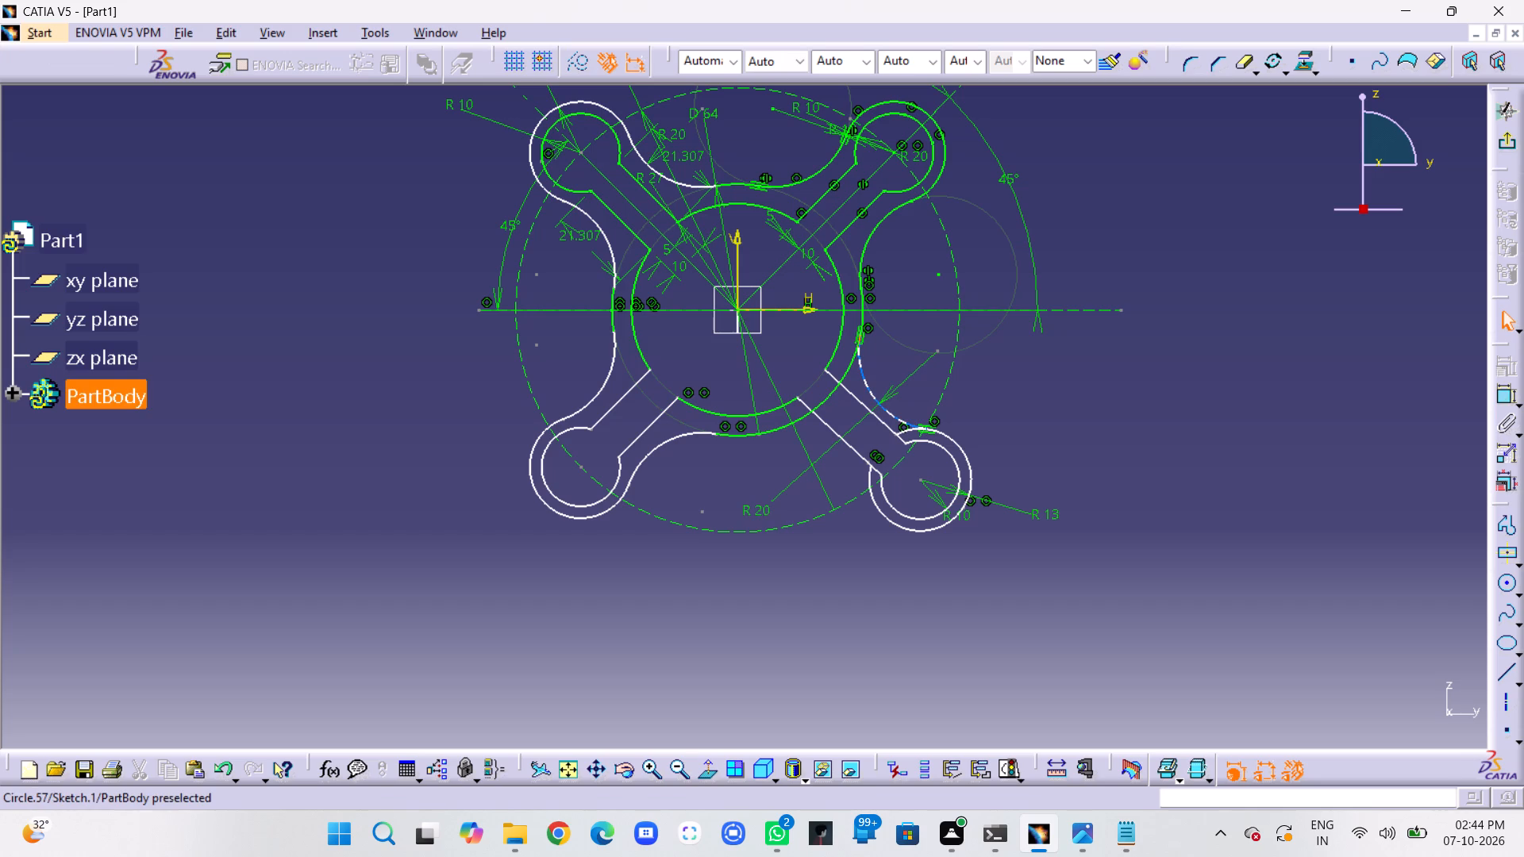
pyautogui.click(1233, 502)
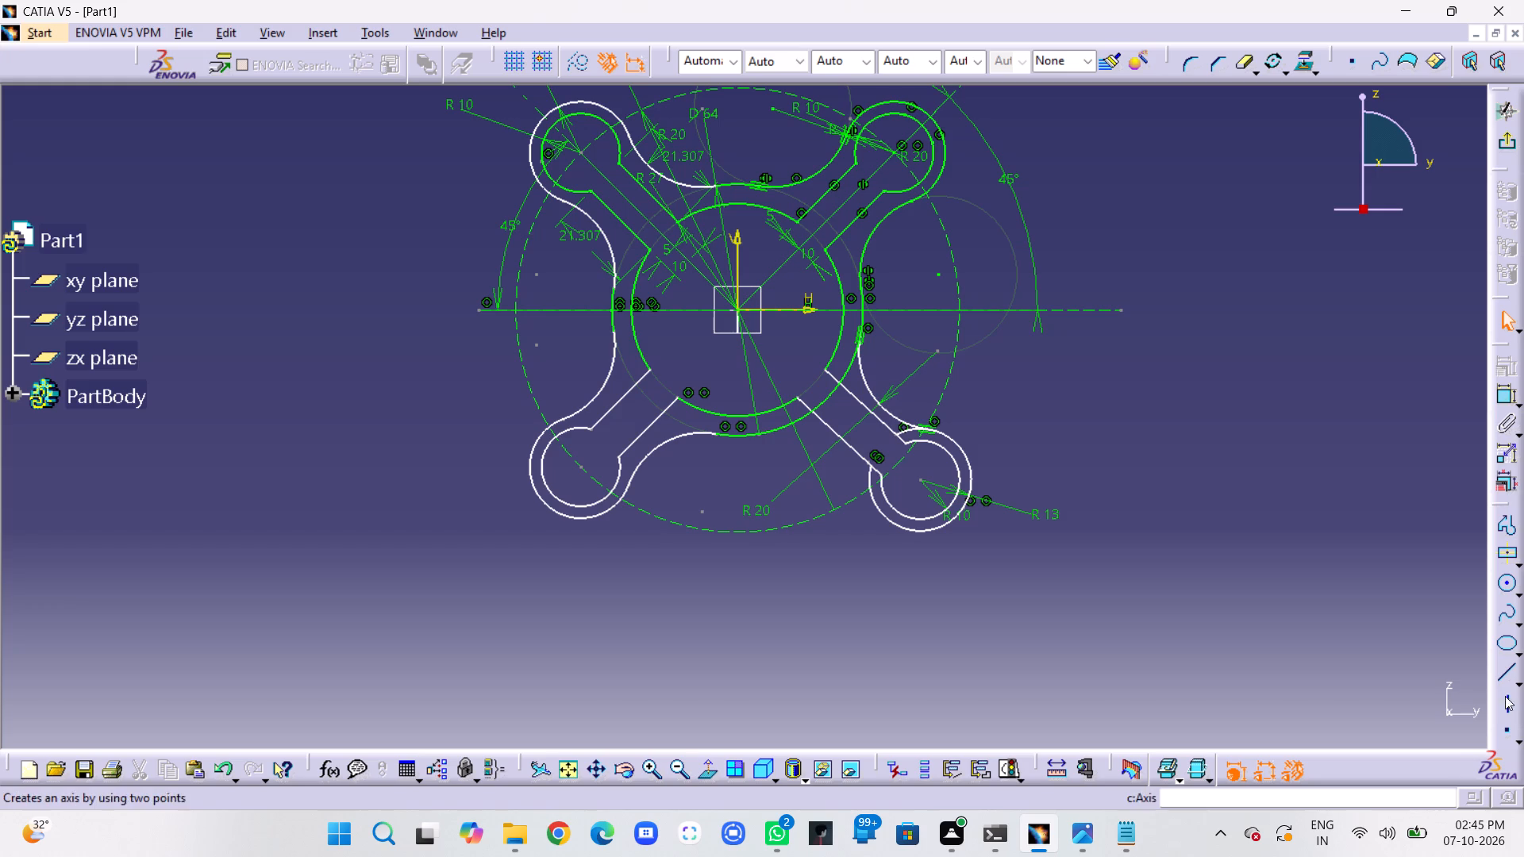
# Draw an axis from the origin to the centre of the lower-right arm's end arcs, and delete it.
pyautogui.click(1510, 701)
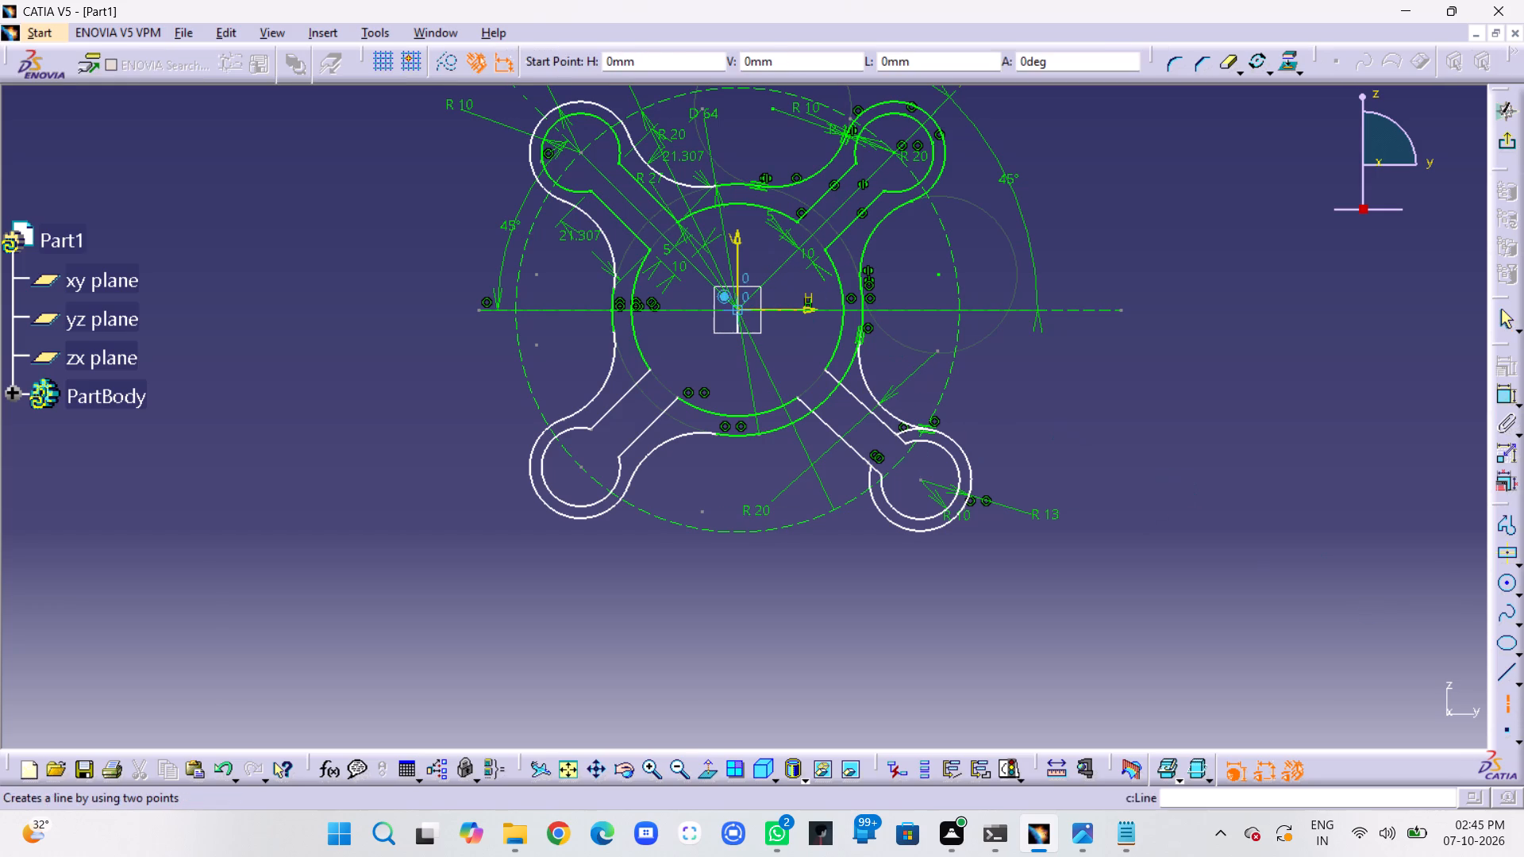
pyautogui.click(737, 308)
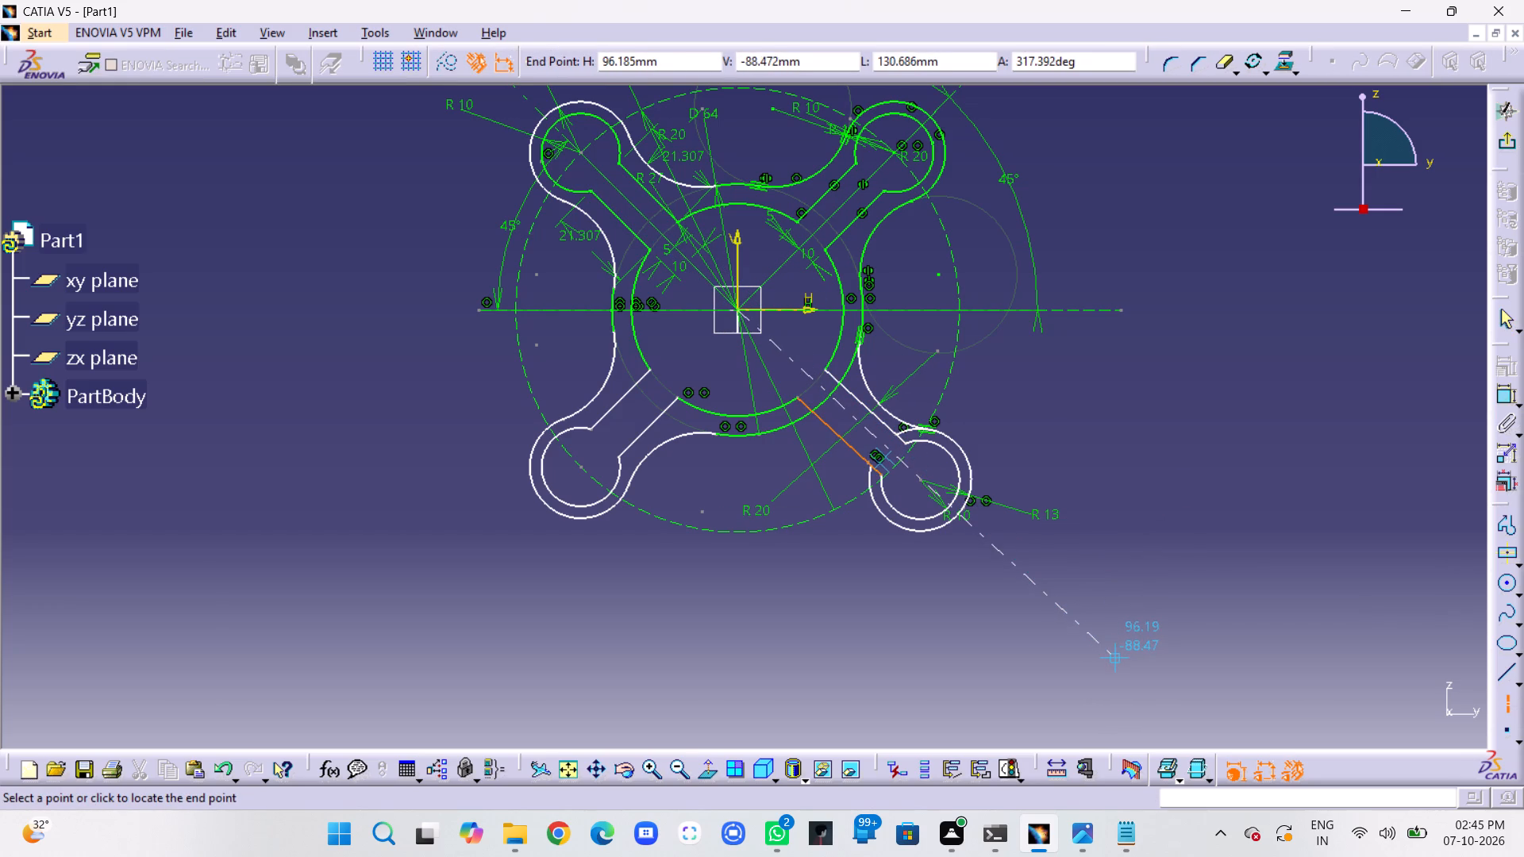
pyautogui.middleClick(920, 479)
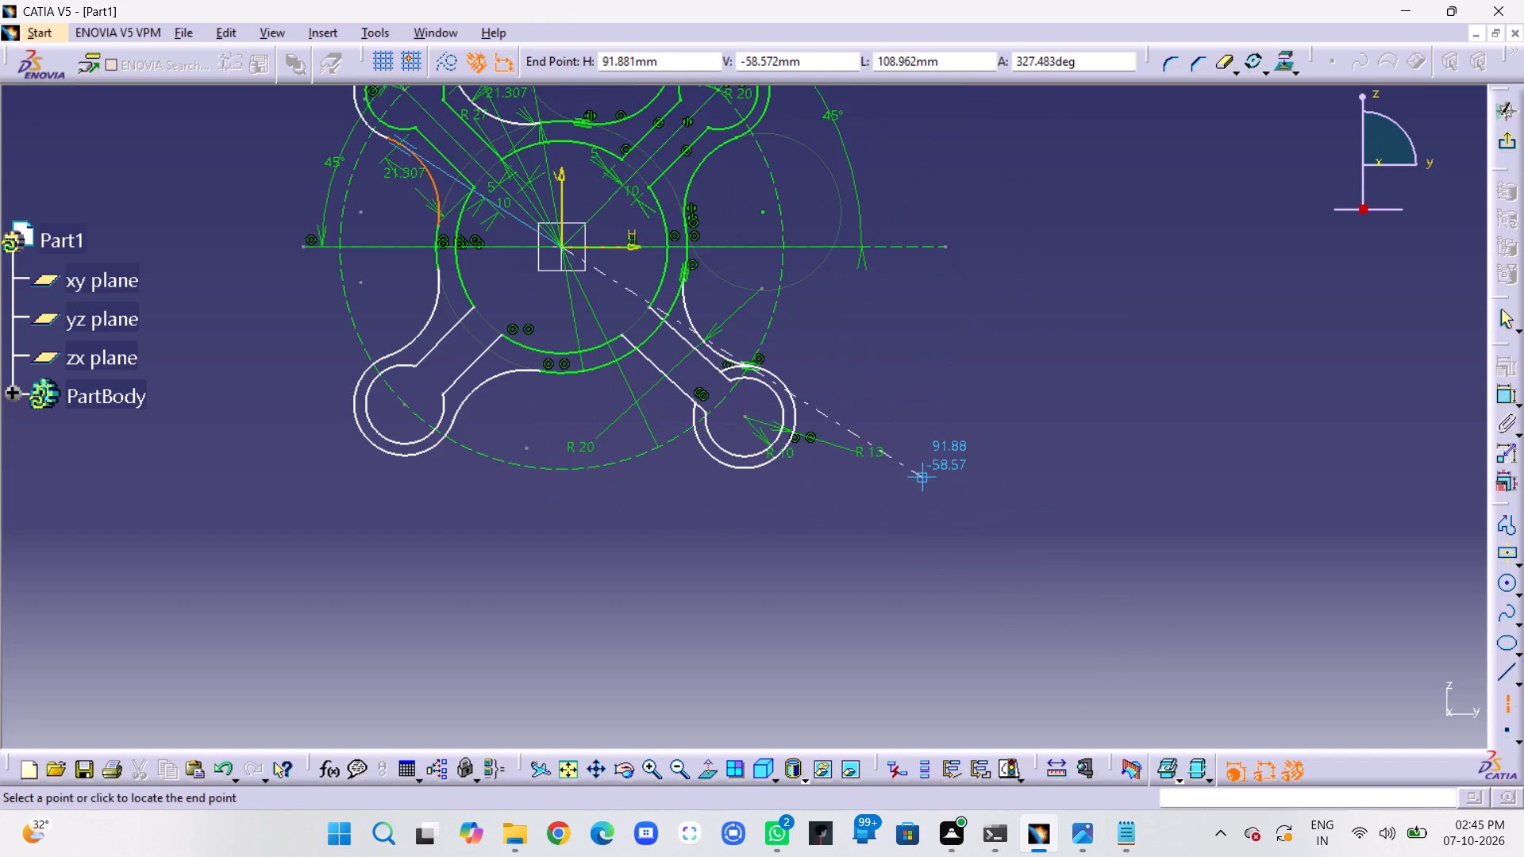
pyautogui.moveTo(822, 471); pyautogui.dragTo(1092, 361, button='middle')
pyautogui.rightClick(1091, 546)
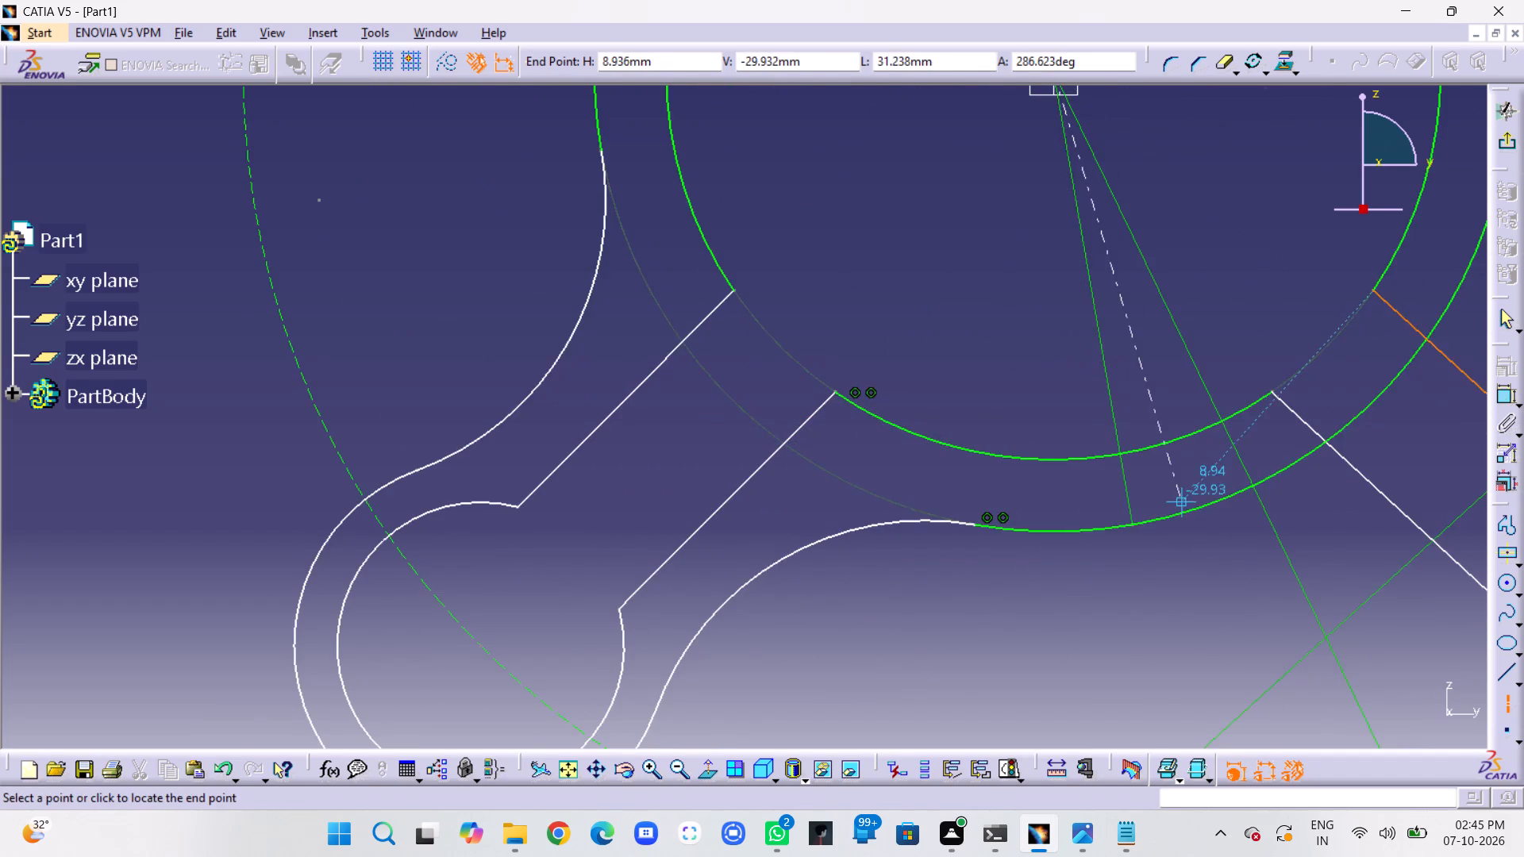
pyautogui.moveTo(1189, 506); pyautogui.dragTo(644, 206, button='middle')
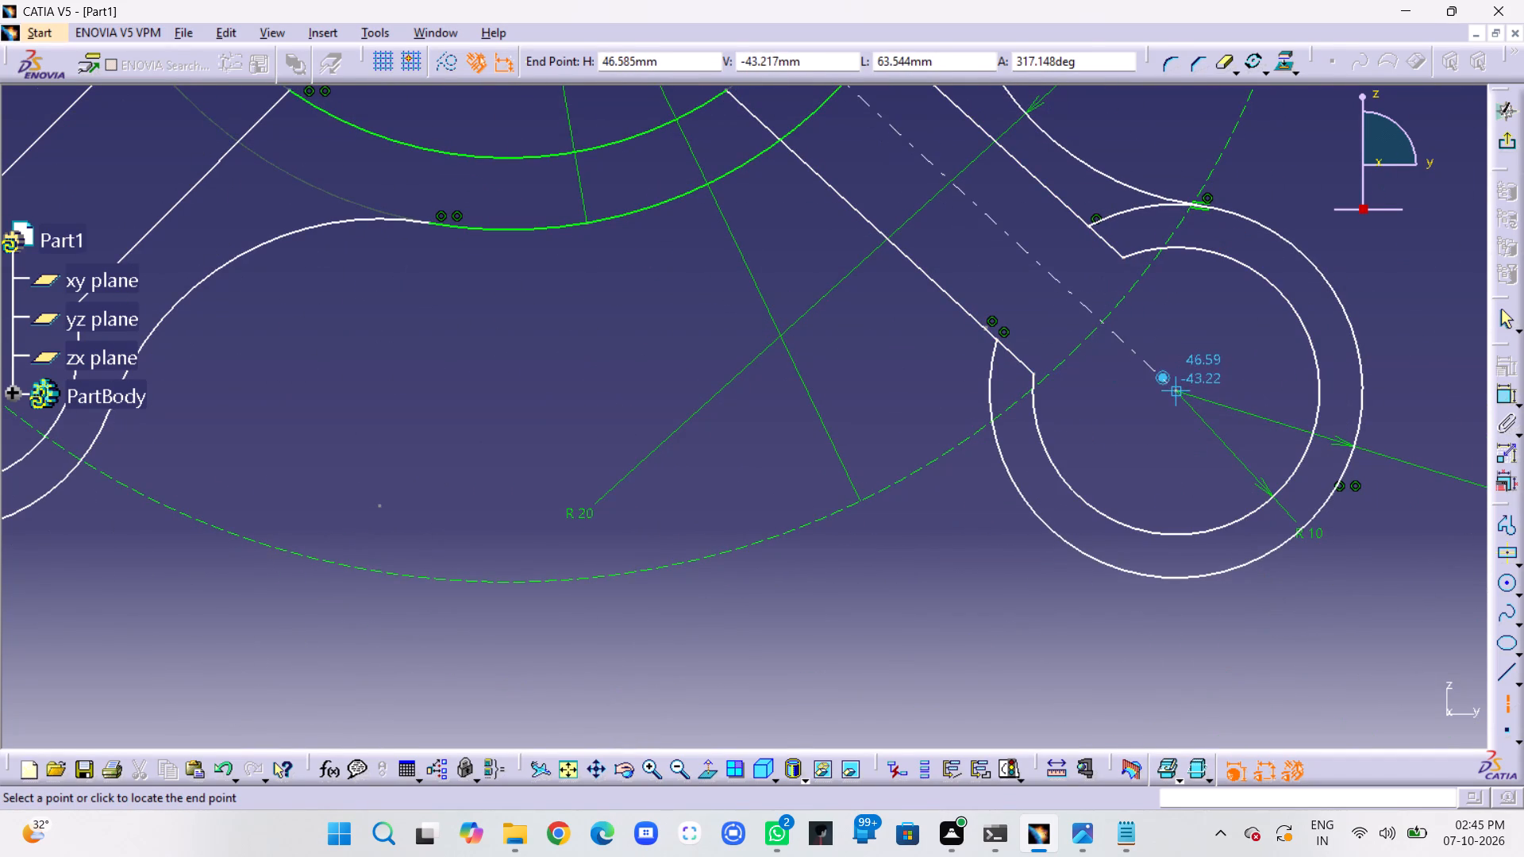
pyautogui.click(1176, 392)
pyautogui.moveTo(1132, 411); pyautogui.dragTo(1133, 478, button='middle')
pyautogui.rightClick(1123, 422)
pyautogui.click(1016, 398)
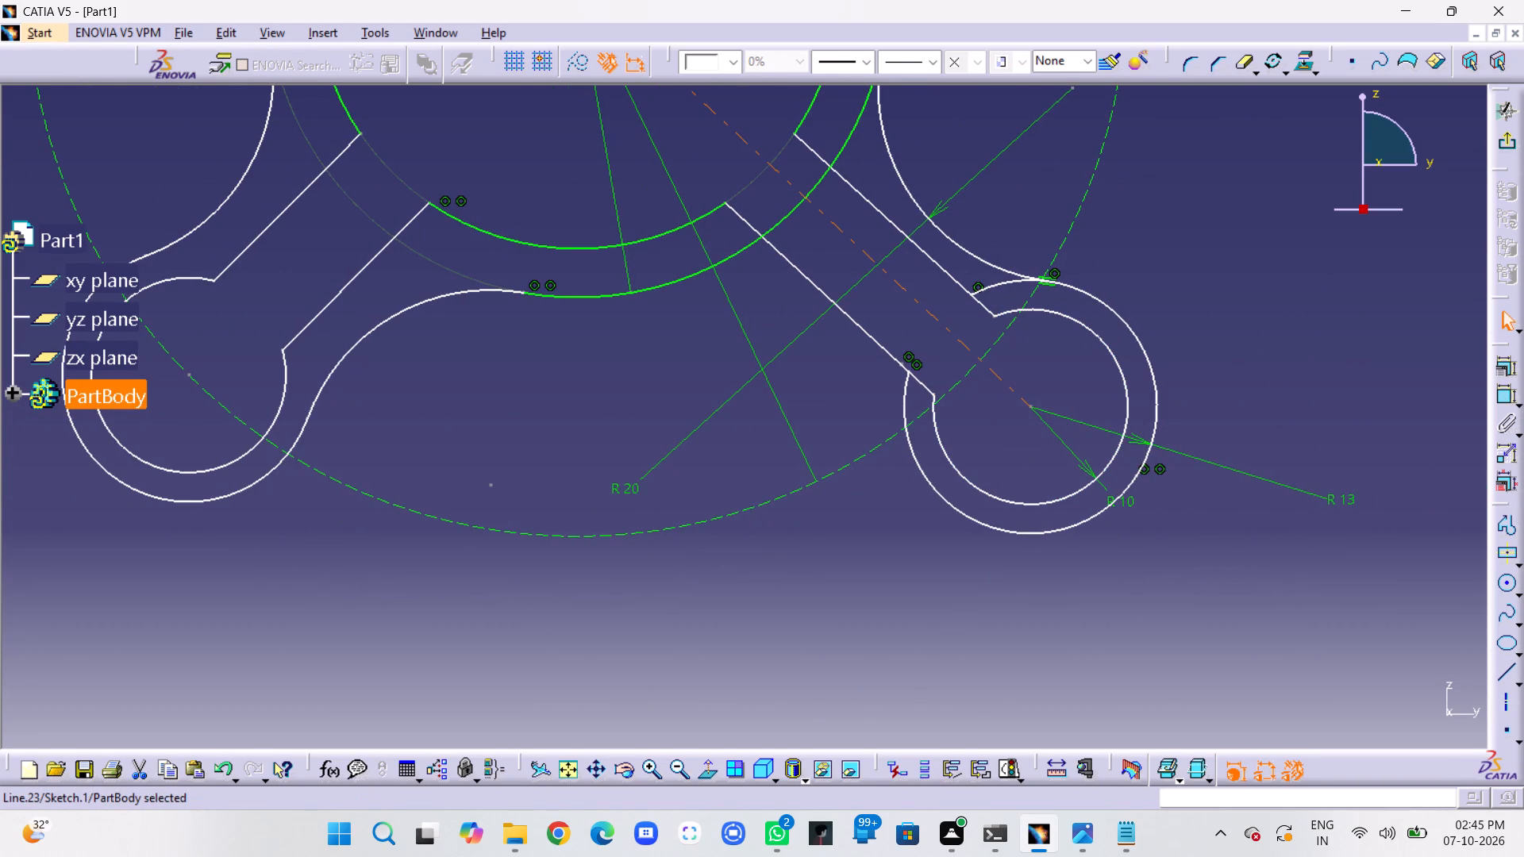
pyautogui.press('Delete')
# Draw a circle of radius about 14 mm below the hub, beside the inner side of the lower-right arm.
pyautogui.moveTo(1040, 382); pyautogui.dragTo(1073, 442, button='middle')
pyautogui.rightClick(1064, 420)
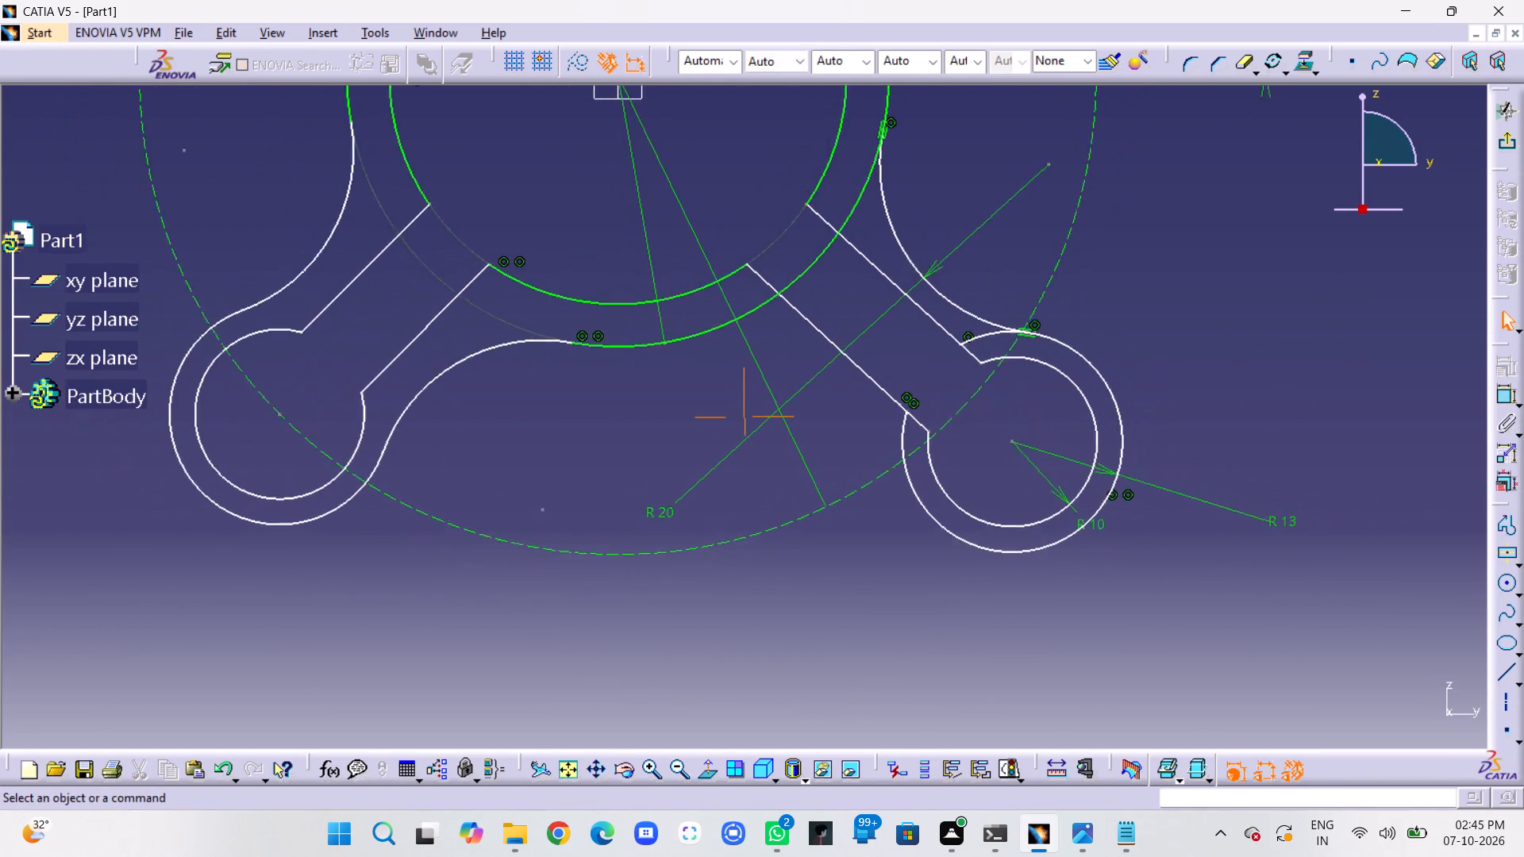
pyautogui.moveTo(1073, 442); pyautogui.dragTo(1076, 457, button='middle')
pyautogui.moveTo(1098, 499); pyautogui.dragTo(1127, 550, button='middle')
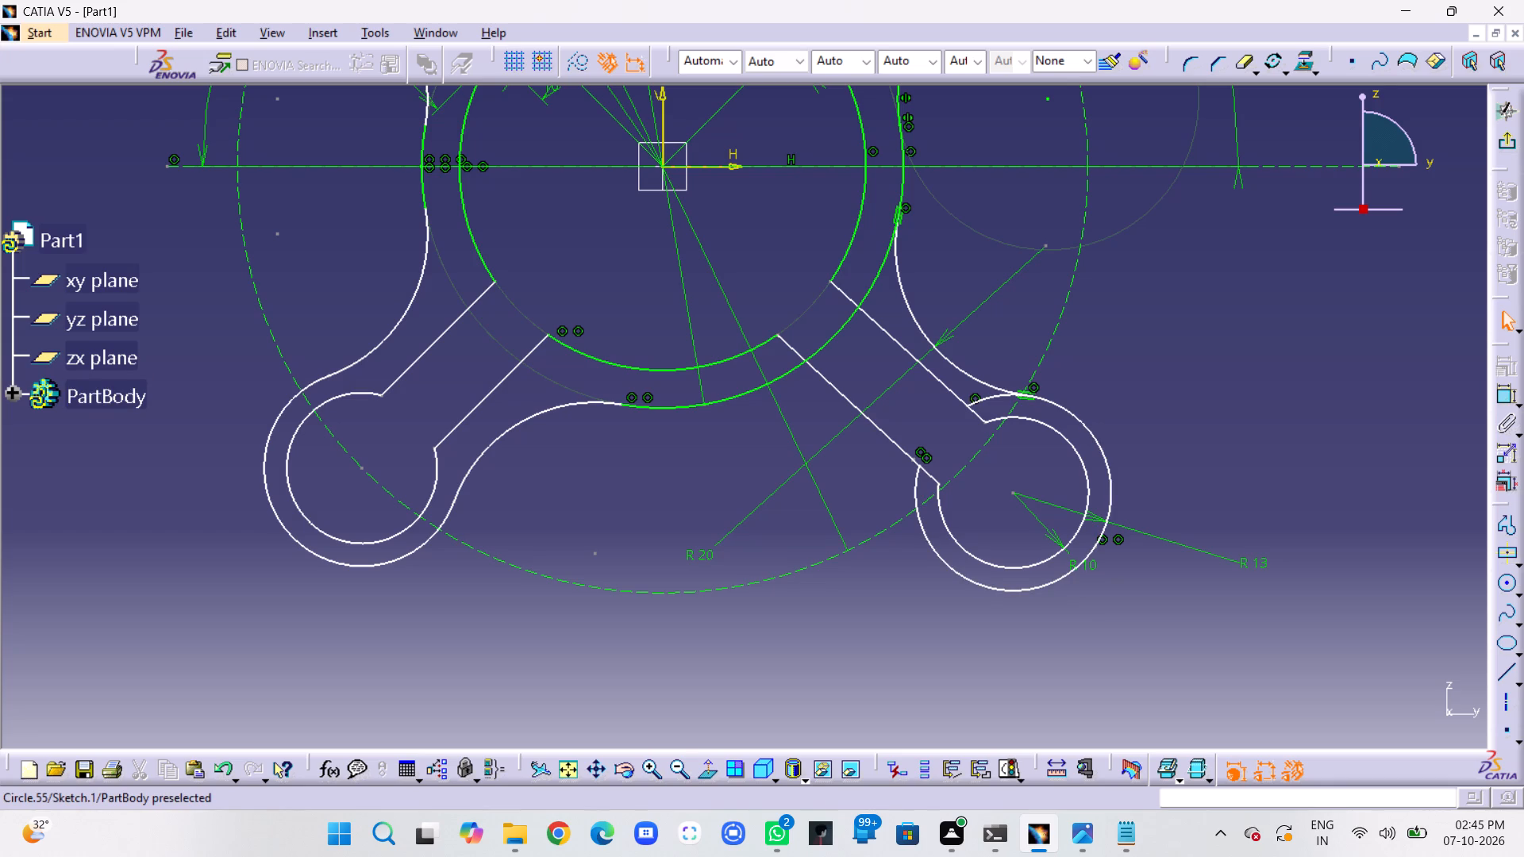
pyautogui.click(1511, 585)
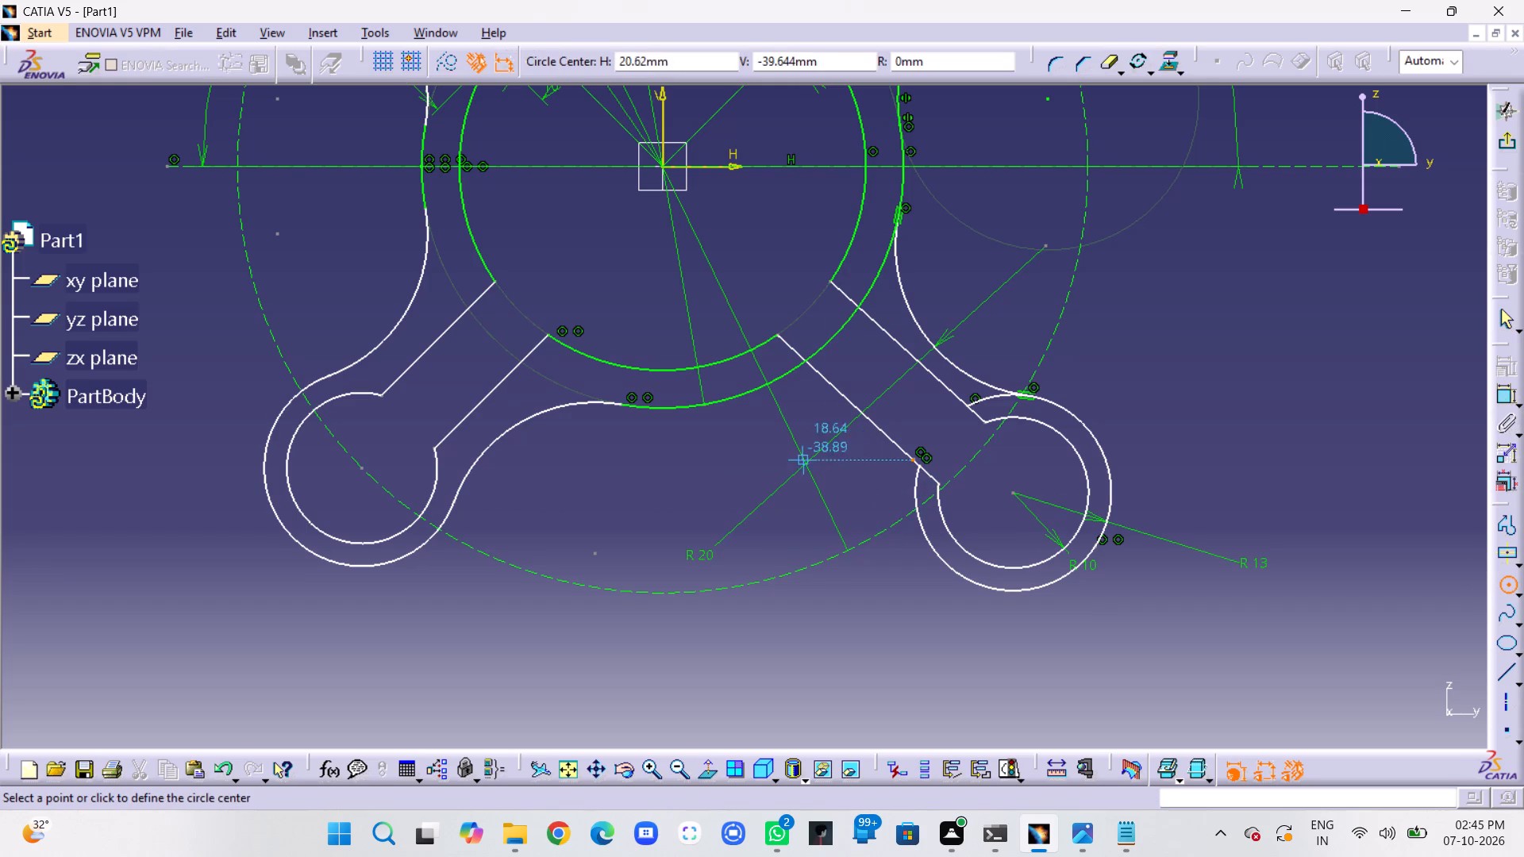
pyautogui.click(770, 517)
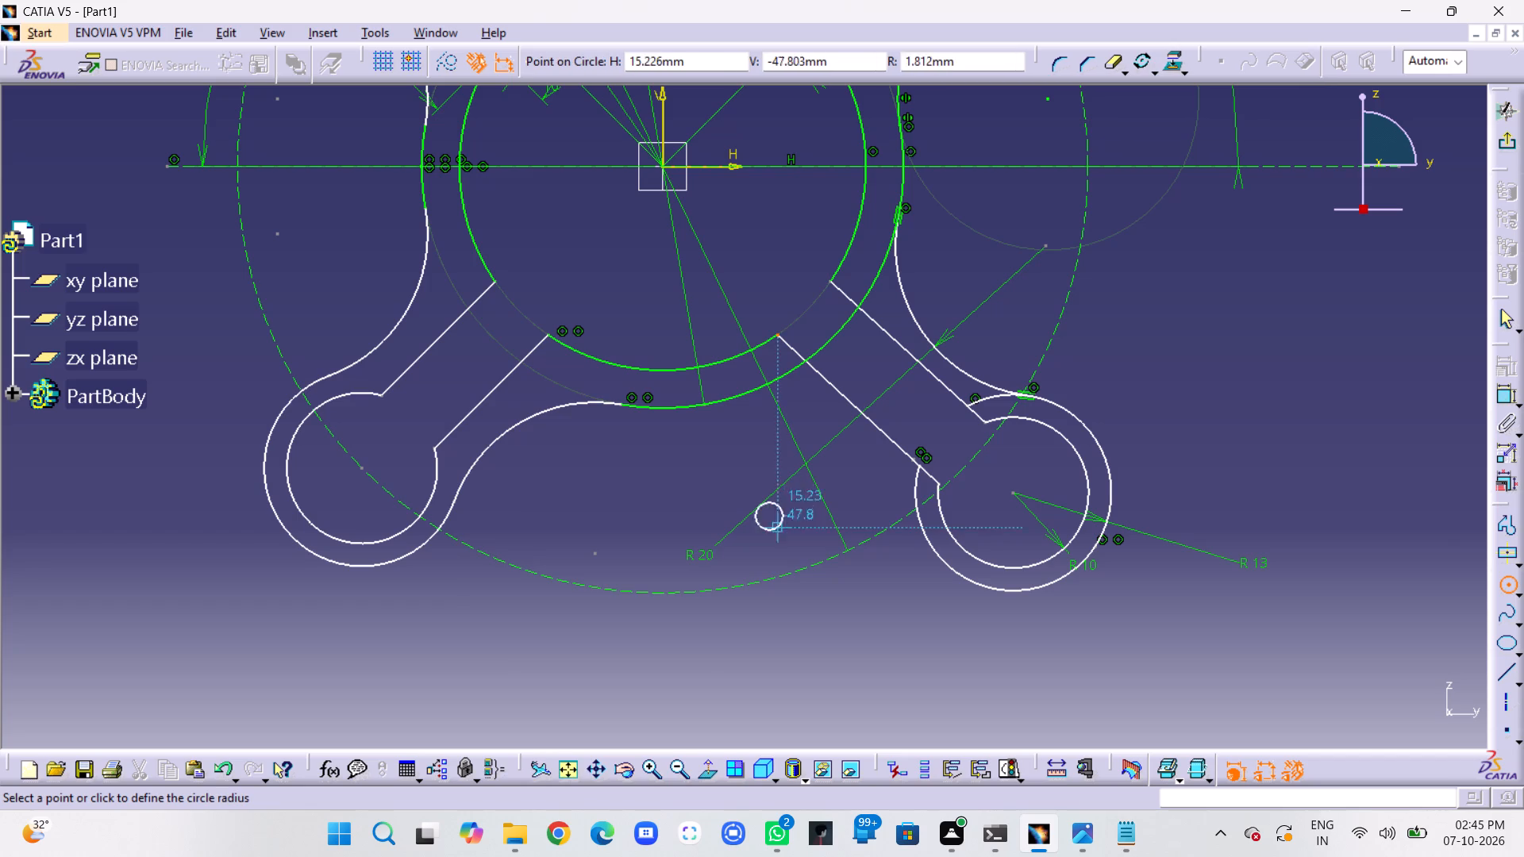
pyautogui.click(791, 621)
# Dimension the radius of the circle drawn below the hub and set it to 20 mm.
pyautogui.click(1502, 399)
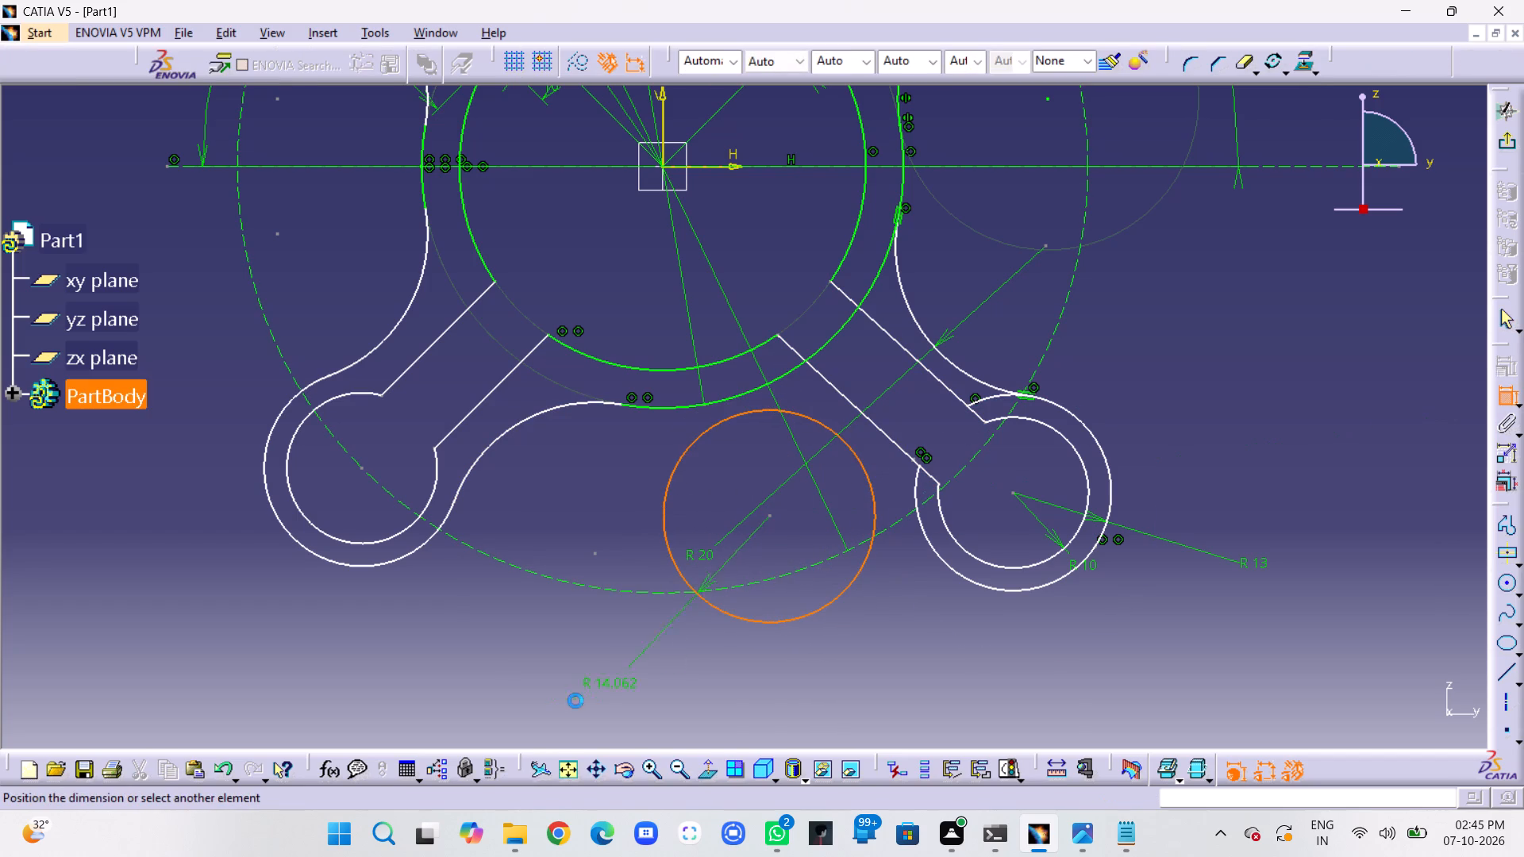
pyautogui.click(568, 701)
pyautogui.doubleClick(576, 695)
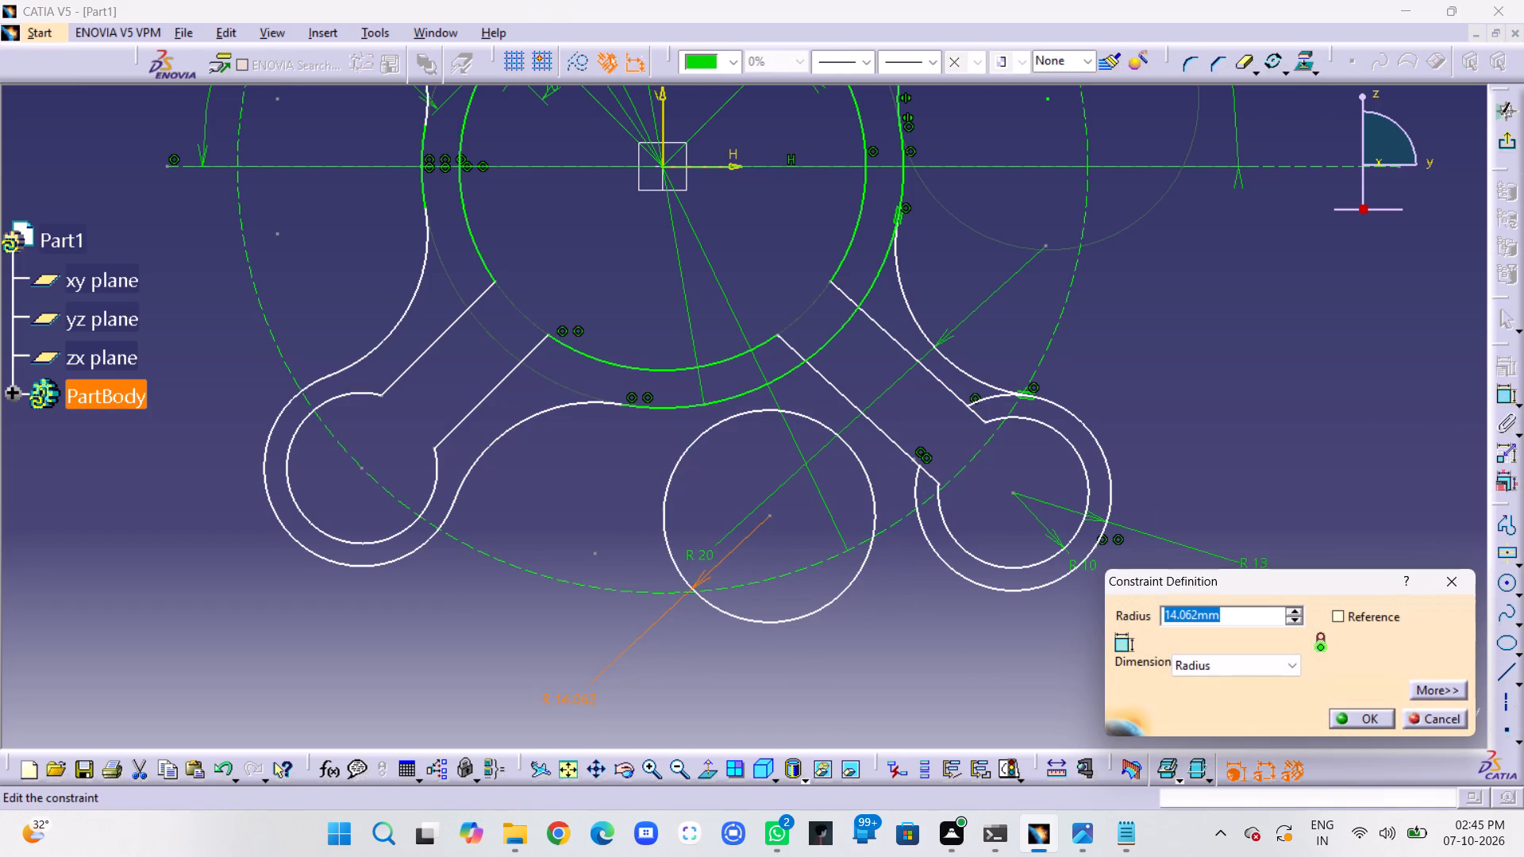
pyautogui.write('20')
pyautogui.press('Return')
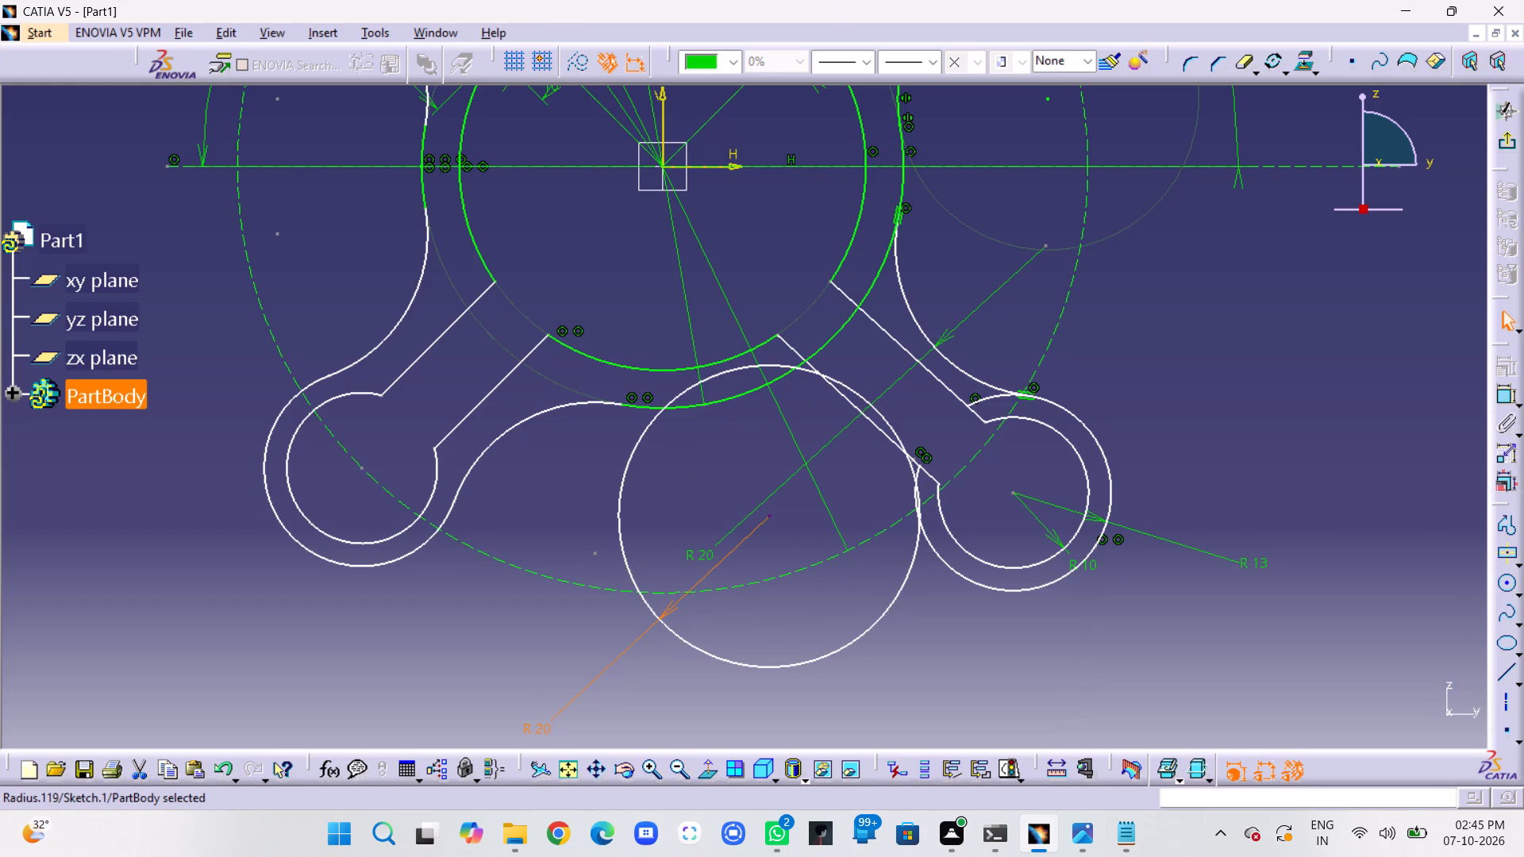
# Move the R 20 circle slightly down, clear of the hub, and make it tangent to the lower-right arm's outer end arc.
pyautogui.moveTo(771, 515); pyautogui.dragTo(763, 555)
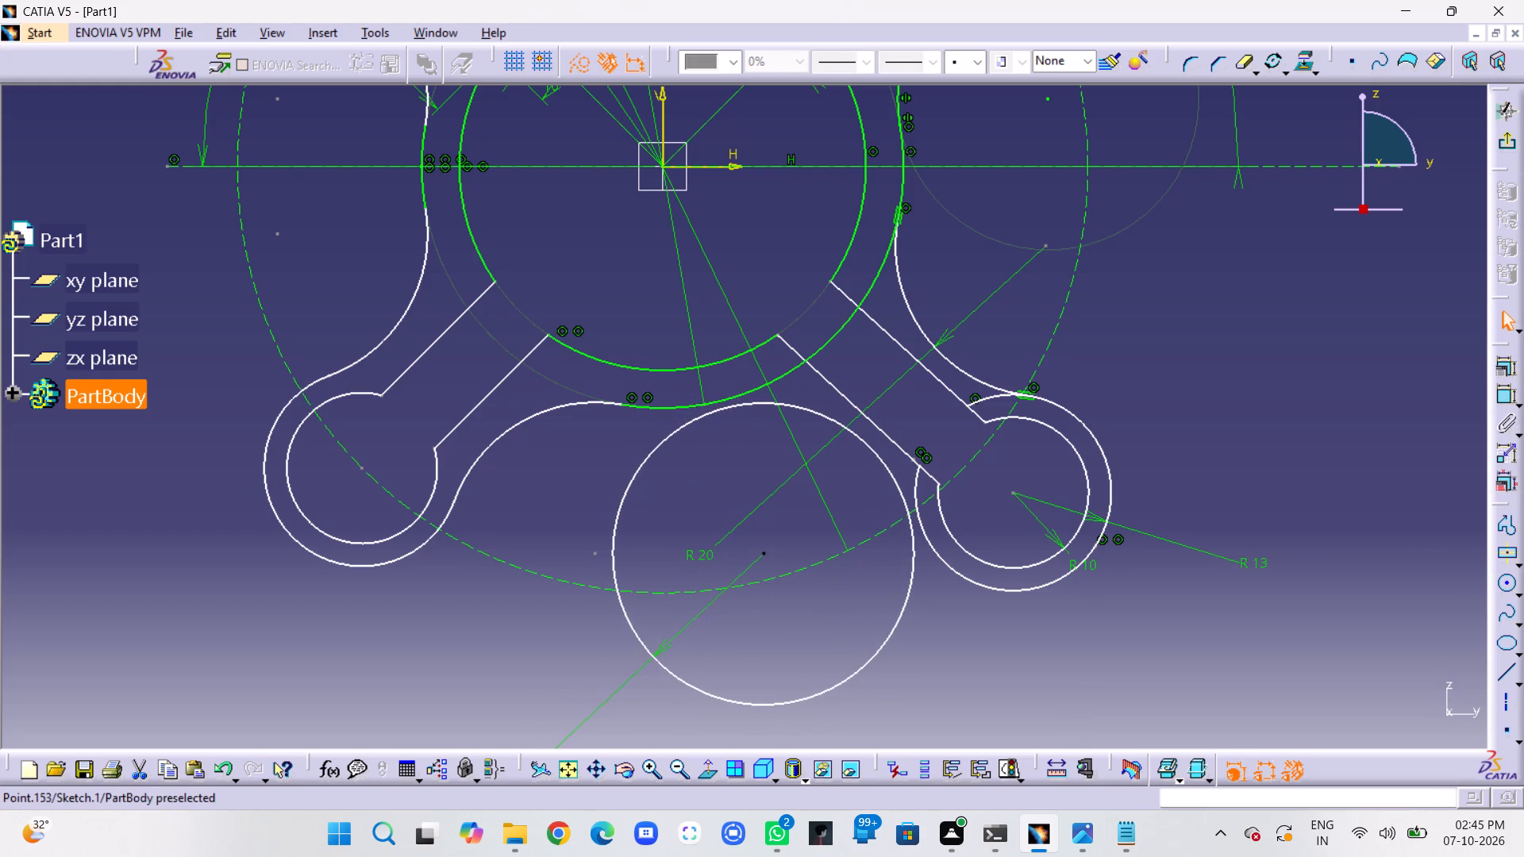
pyautogui.click(910, 551)
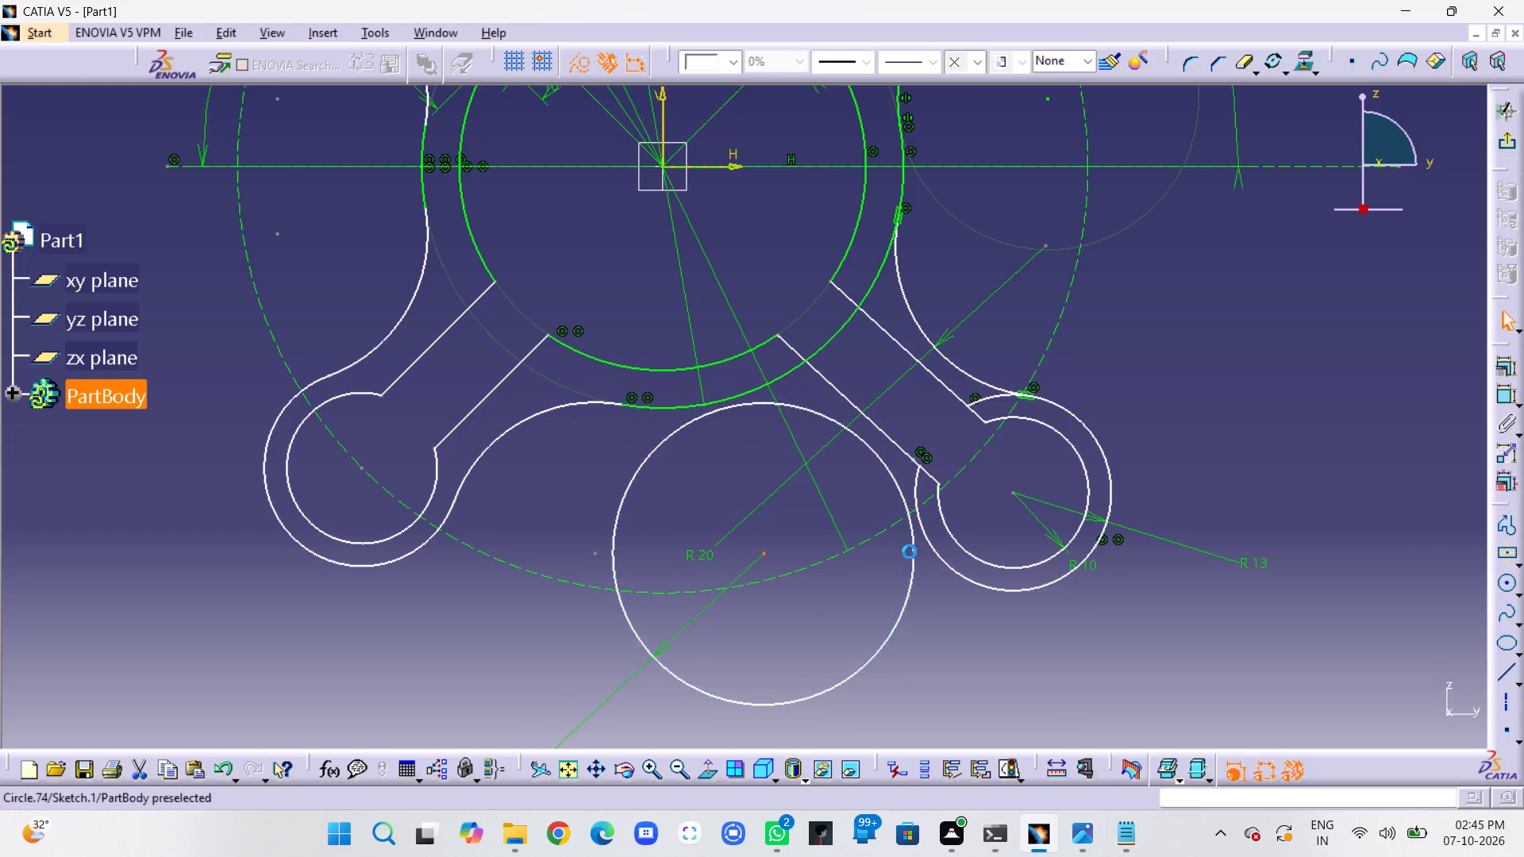
pyautogui.keyDown('ctrl'); pyautogui.click(925, 543); pyautogui.keyUp('ctrl')
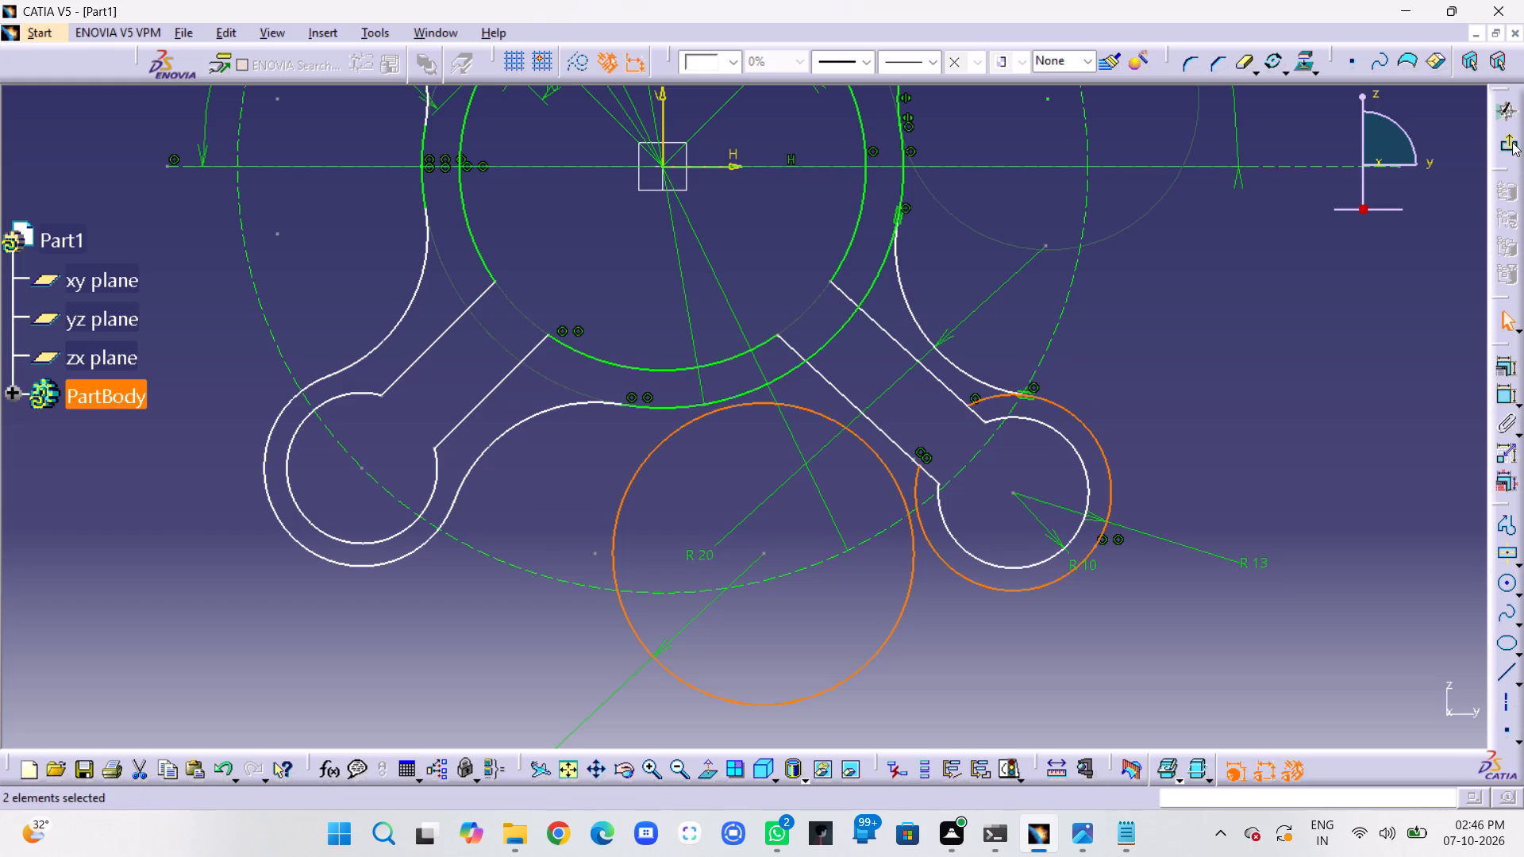
pyautogui.click(1505, 362)
pyautogui.click(1396, 574)
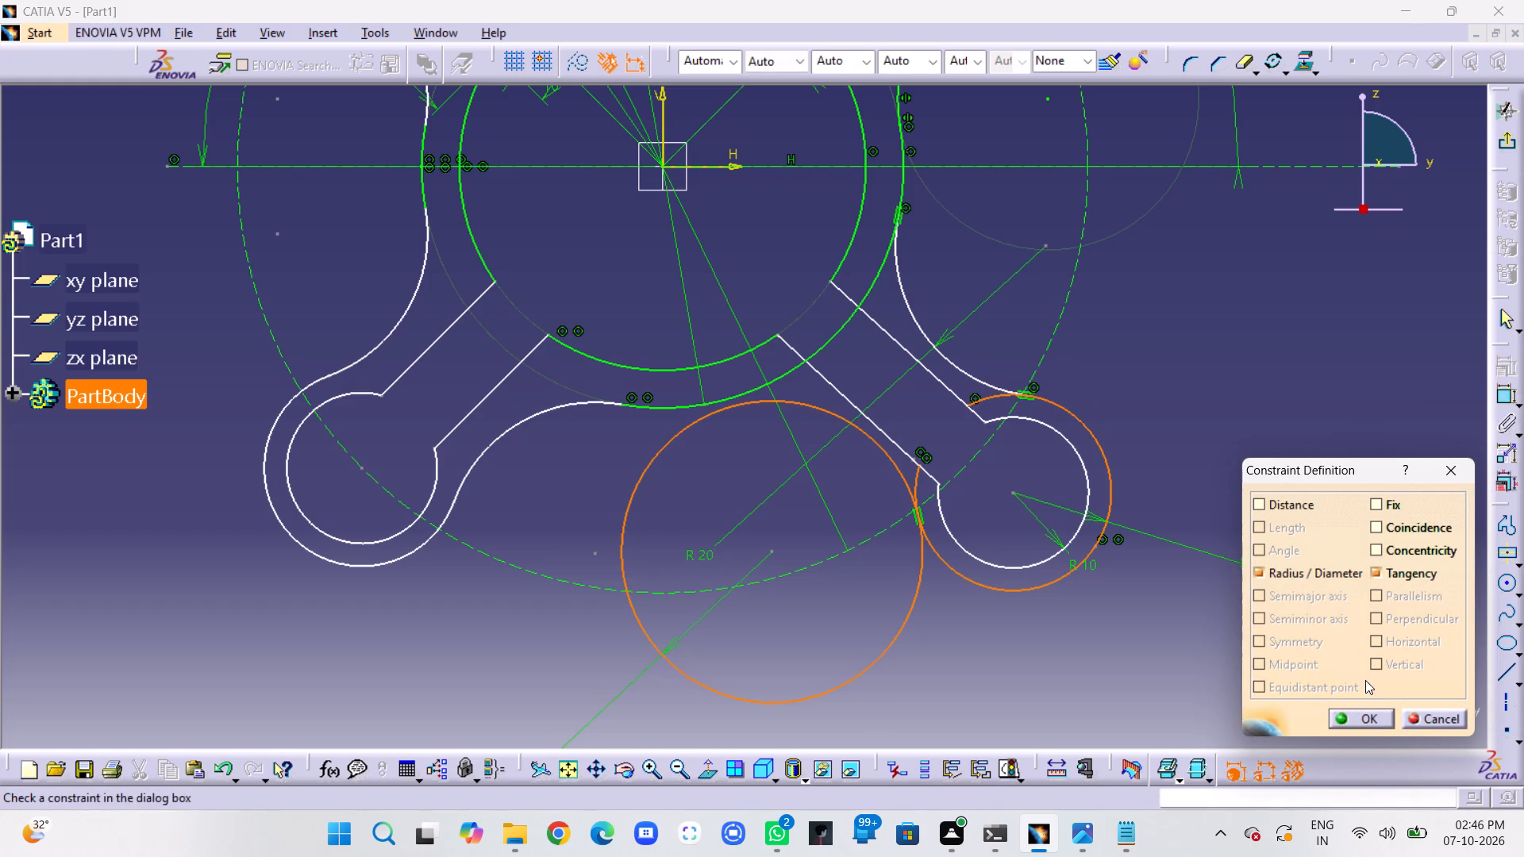
pyautogui.click(1360, 718)
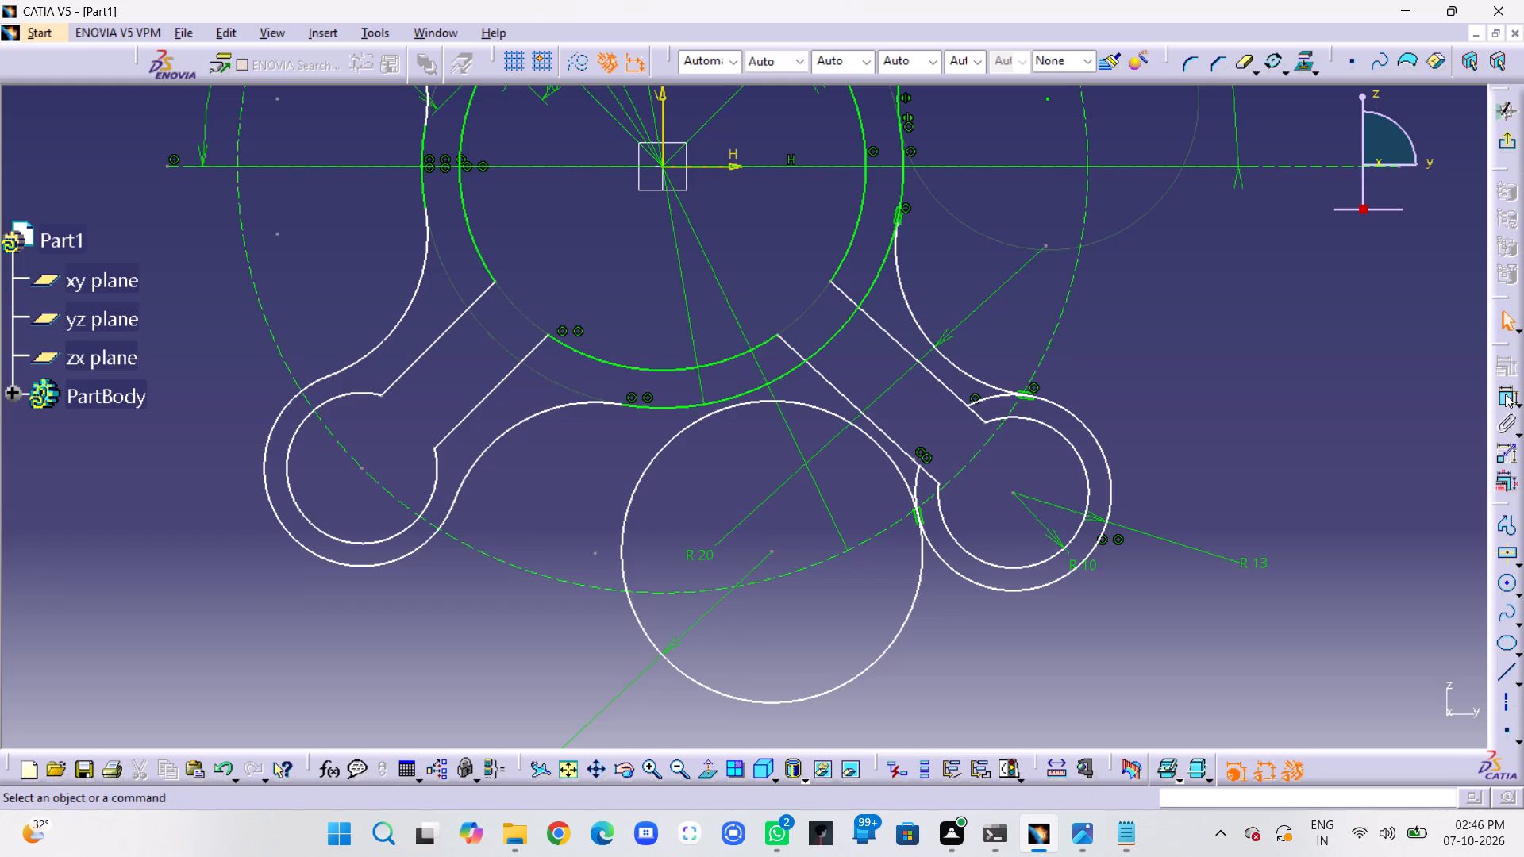
# Make the R 20 circle below the hub tangent to the hub's outer circle.
pyautogui.click(795, 403)
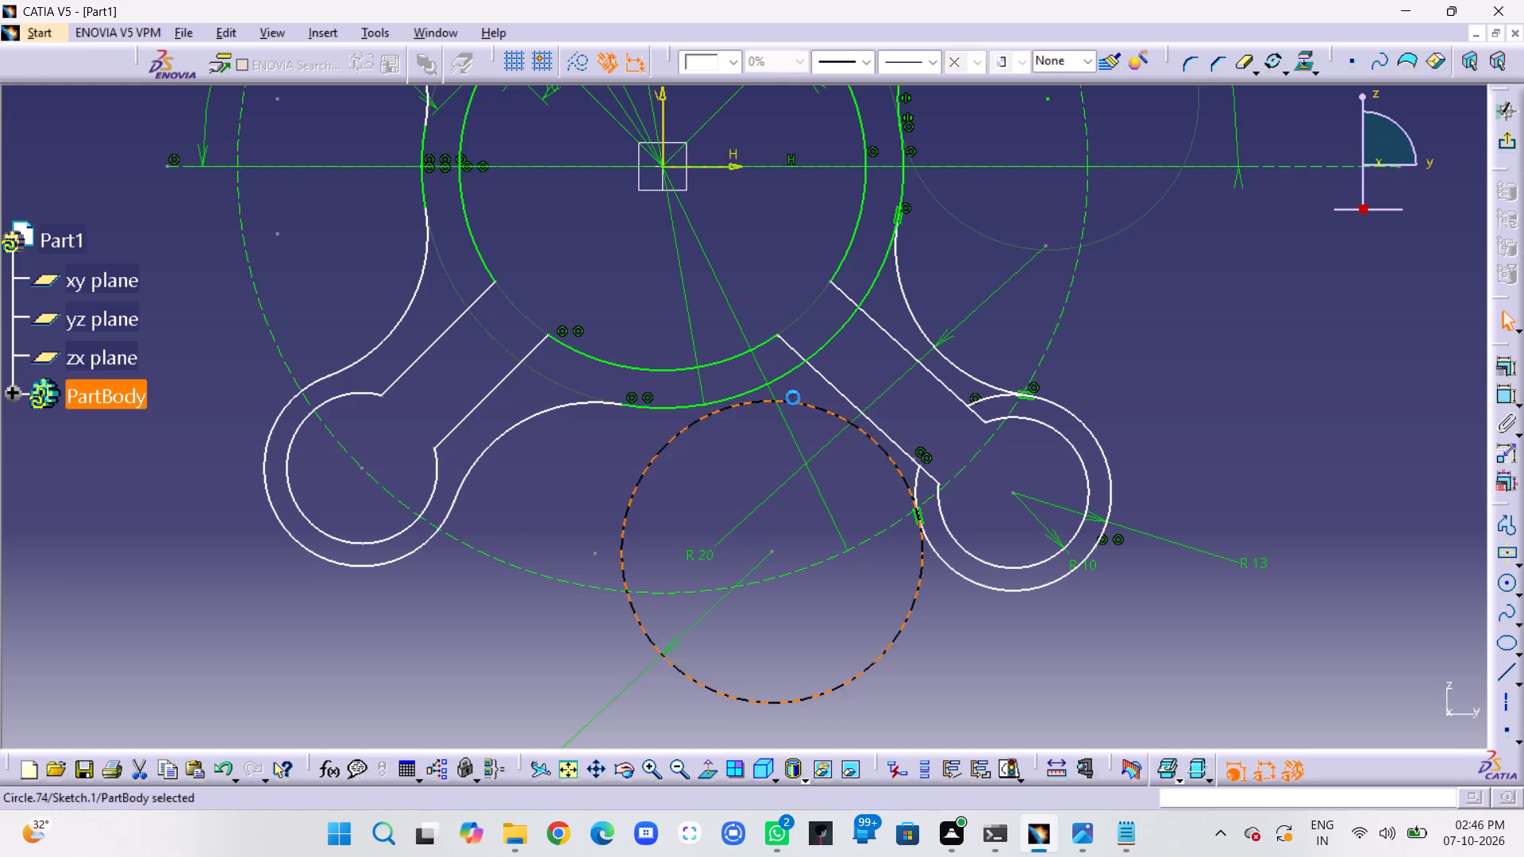
pyautogui.keyDown('ctrl'); pyautogui.click(784, 375); pyautogui.keyUp('ctrl')
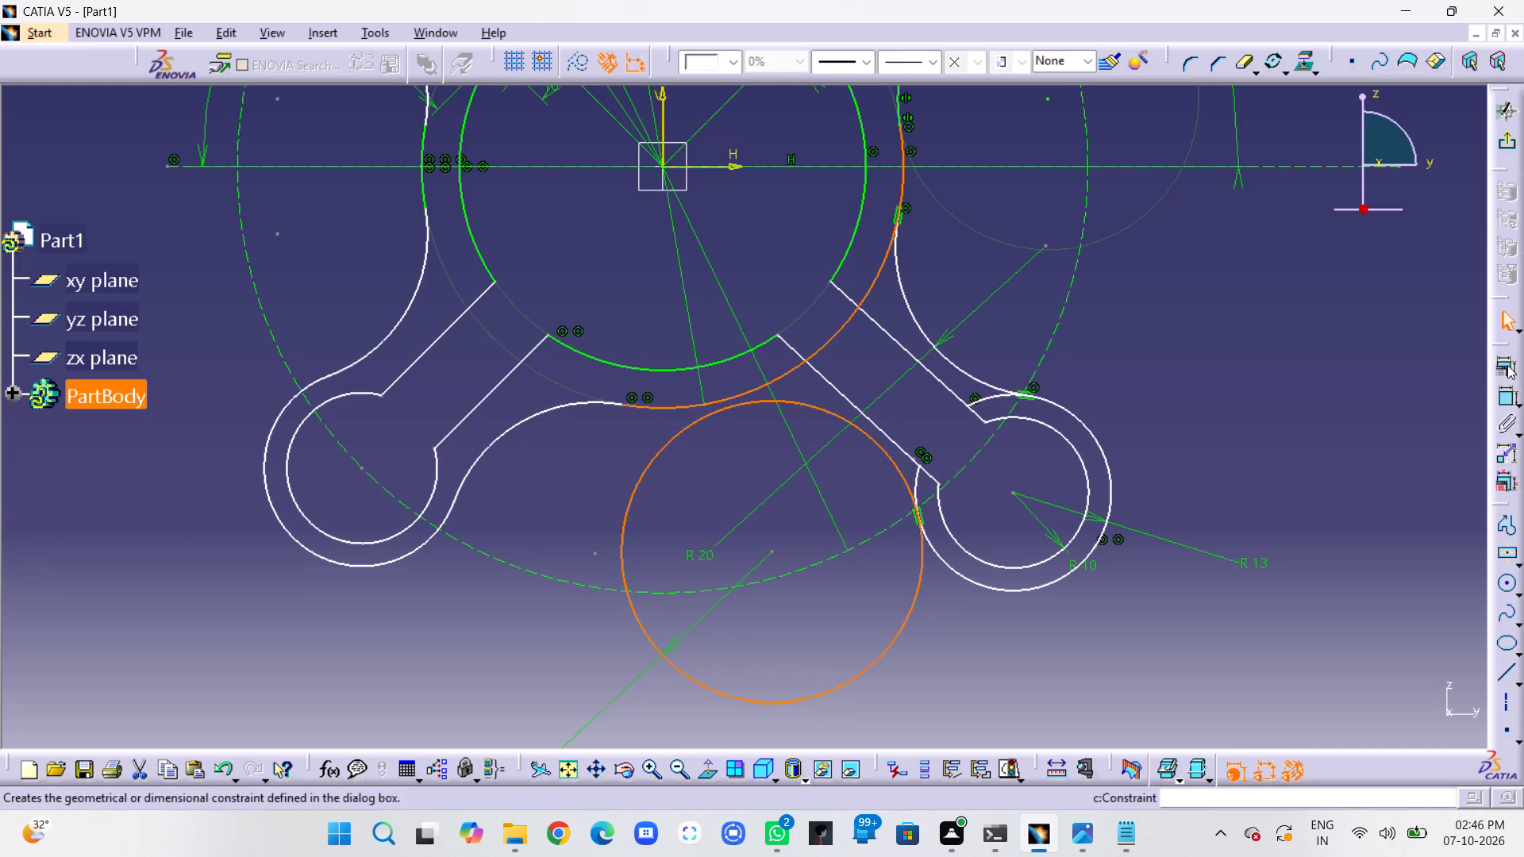
pyautogui.click(1507, 365)
pyautogui.click(1378, 570)
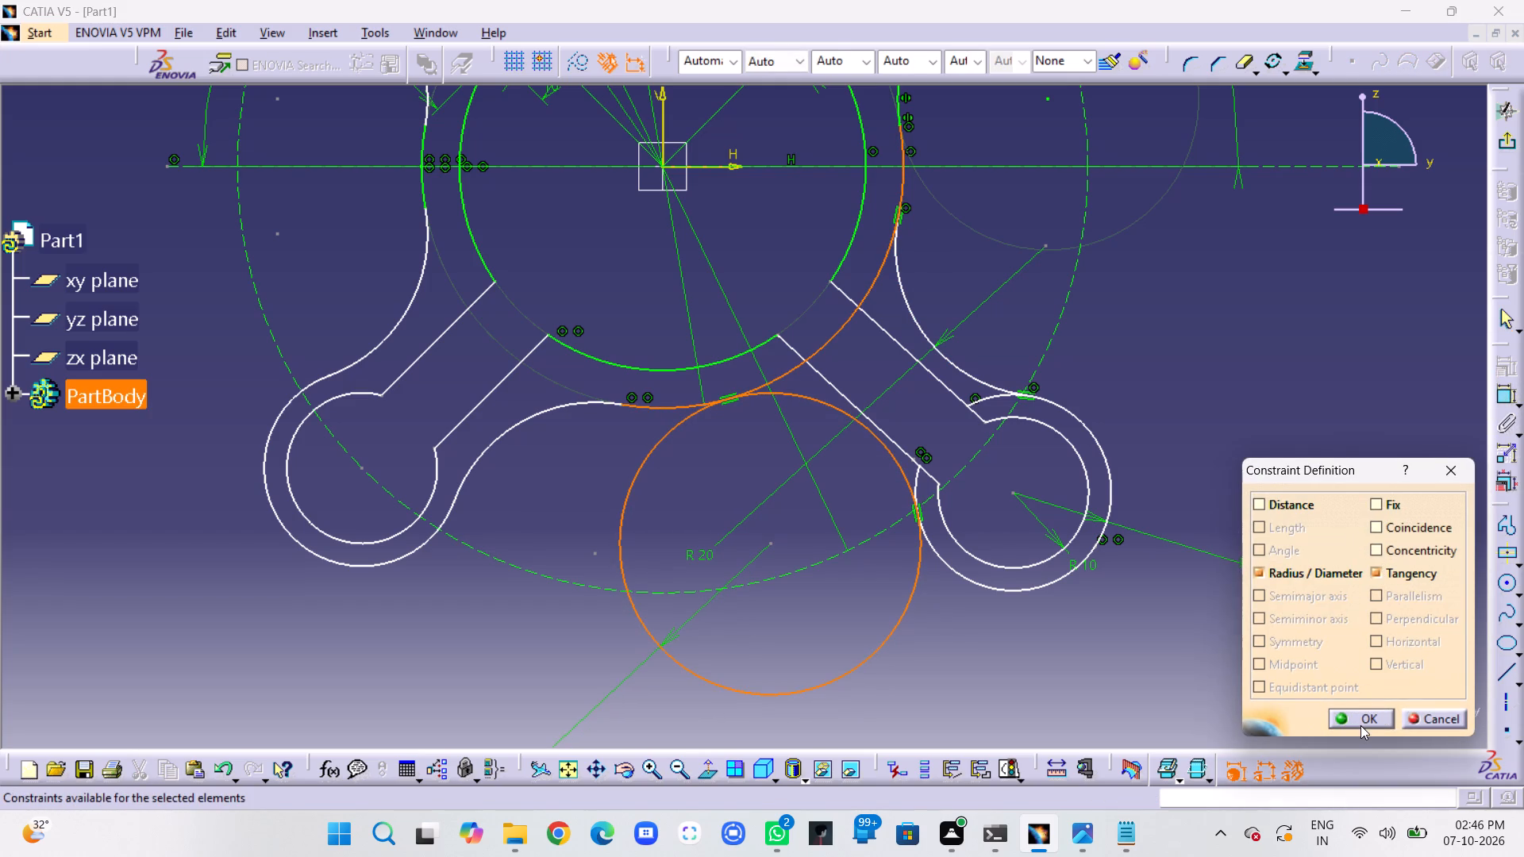
pyautogui.click(1361, 717)
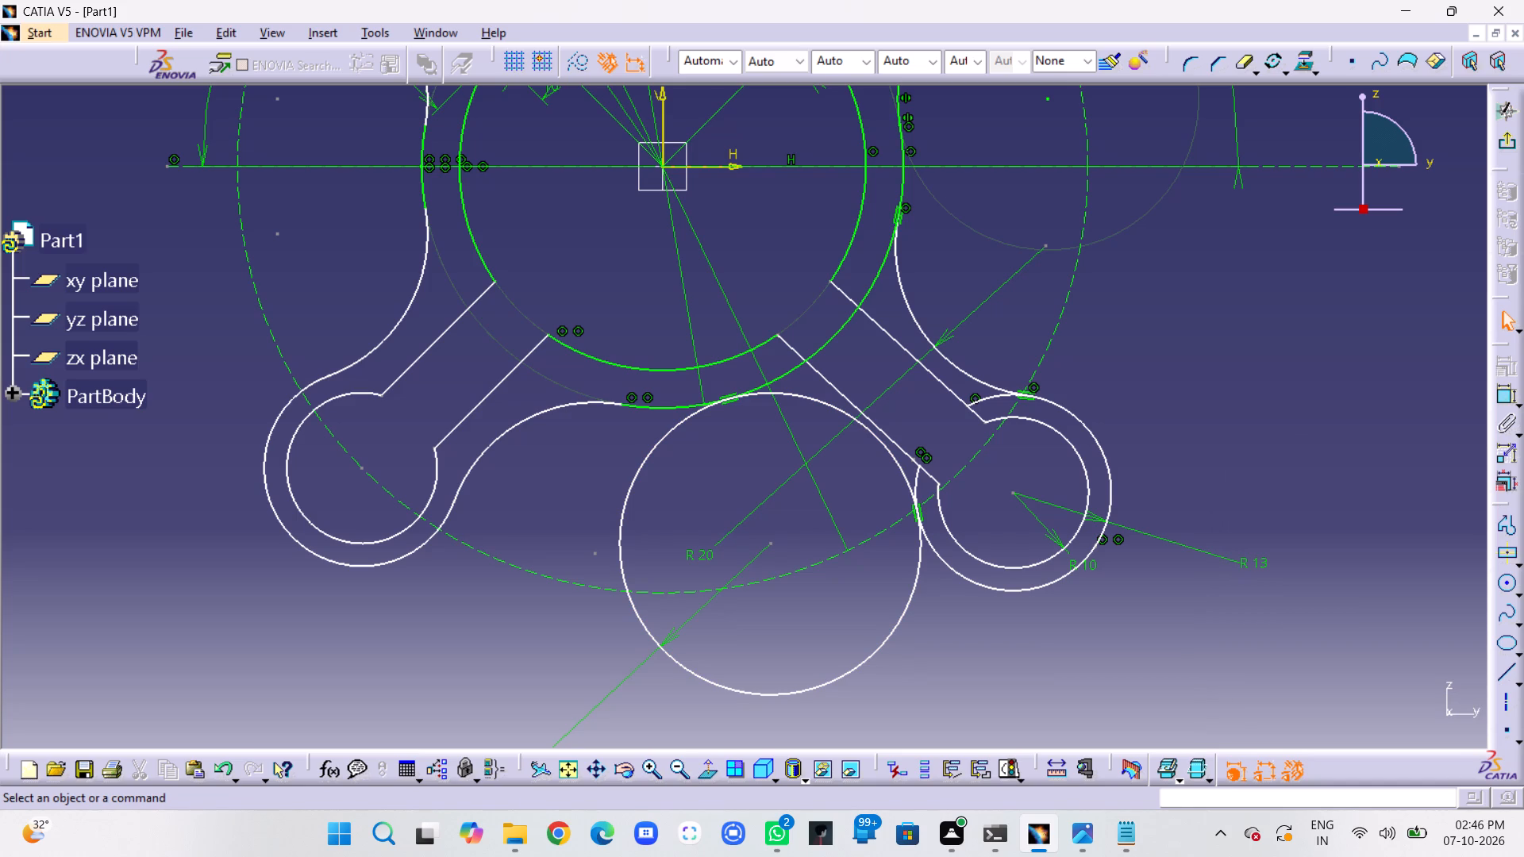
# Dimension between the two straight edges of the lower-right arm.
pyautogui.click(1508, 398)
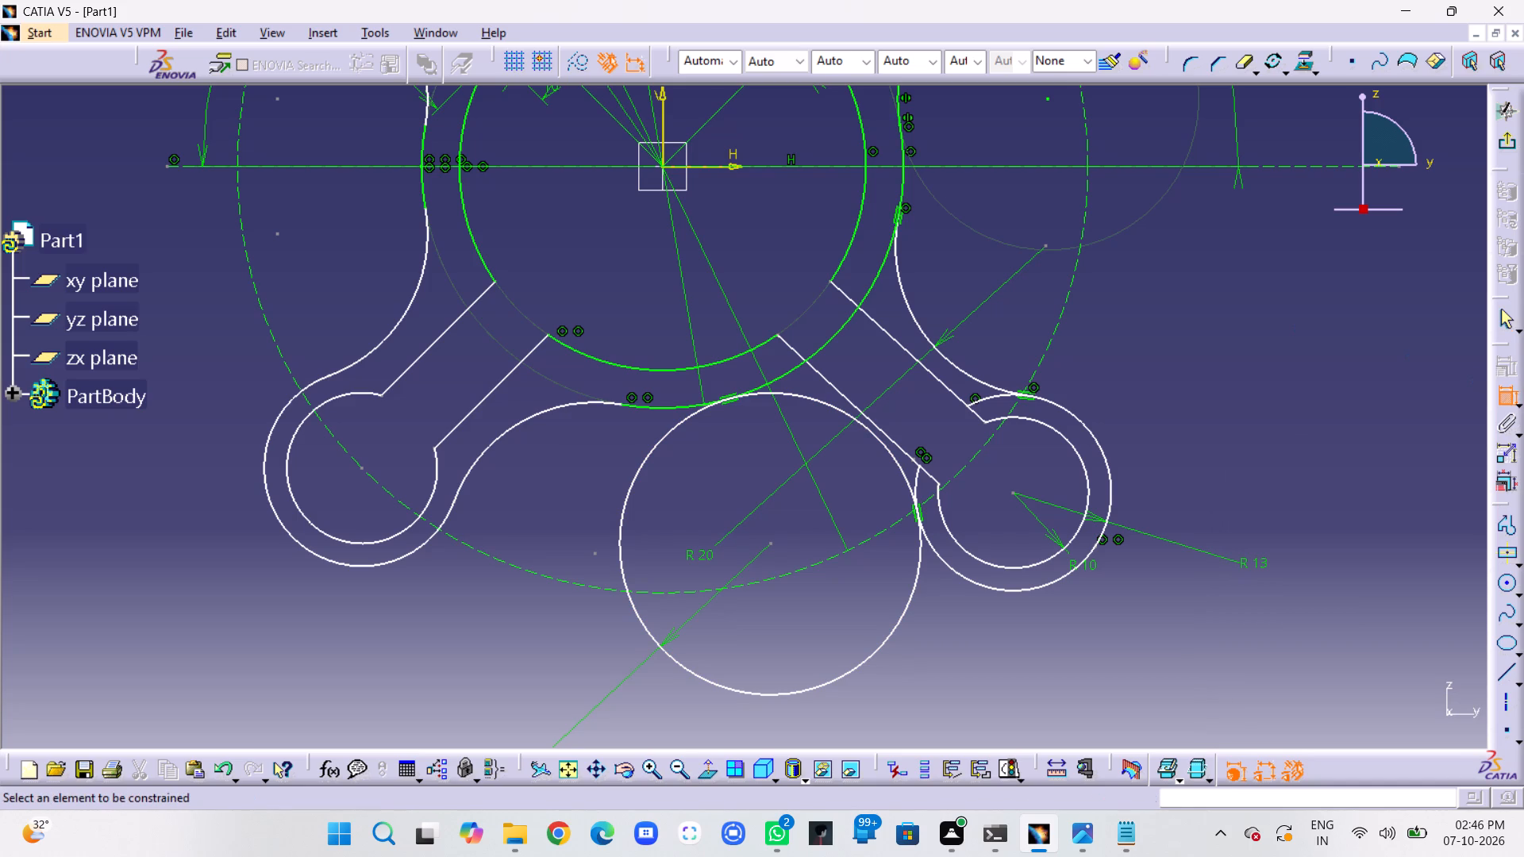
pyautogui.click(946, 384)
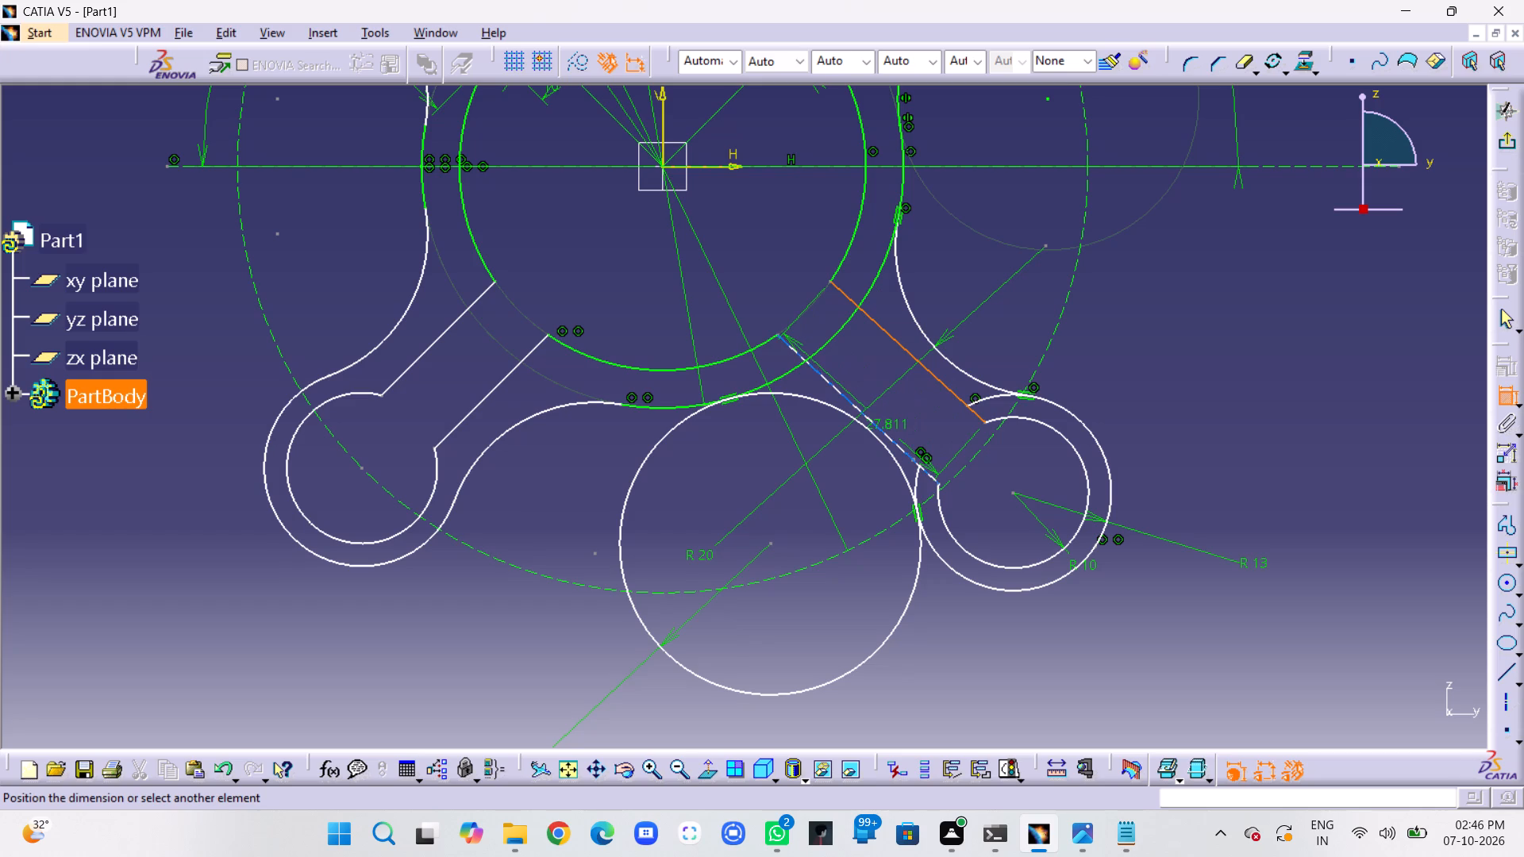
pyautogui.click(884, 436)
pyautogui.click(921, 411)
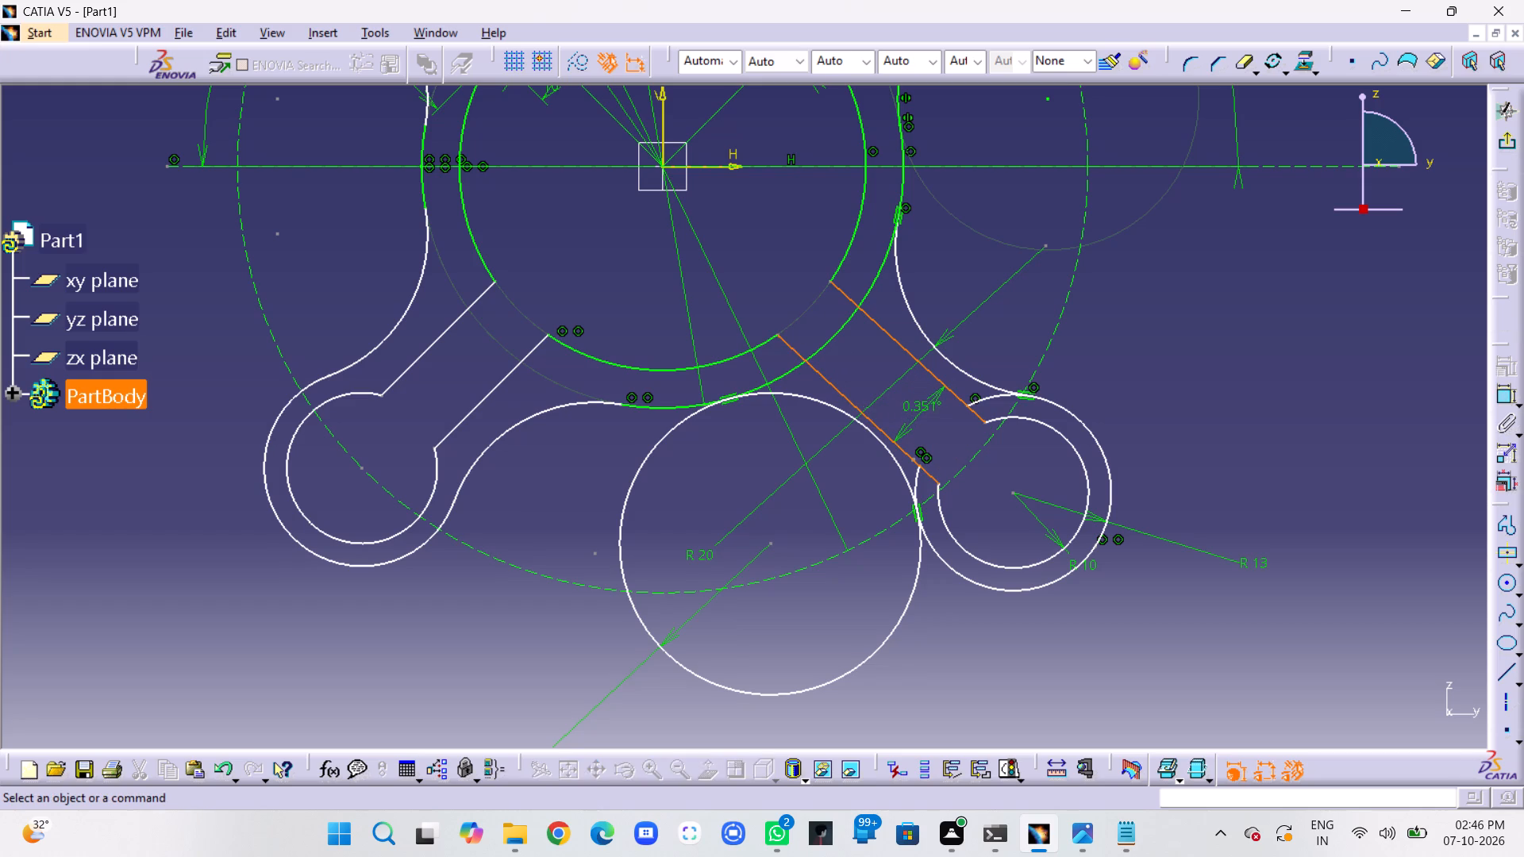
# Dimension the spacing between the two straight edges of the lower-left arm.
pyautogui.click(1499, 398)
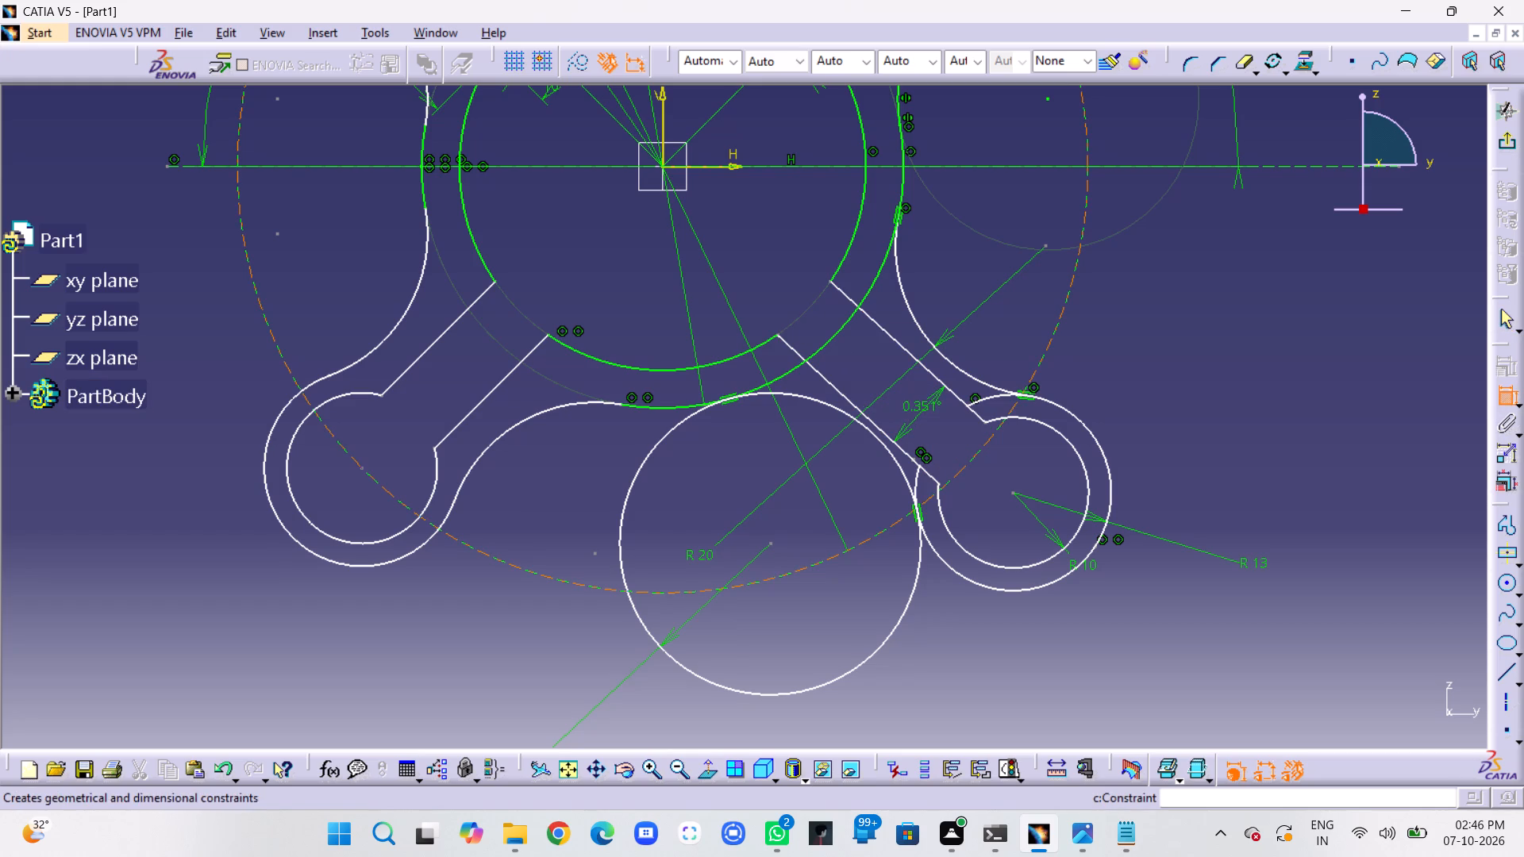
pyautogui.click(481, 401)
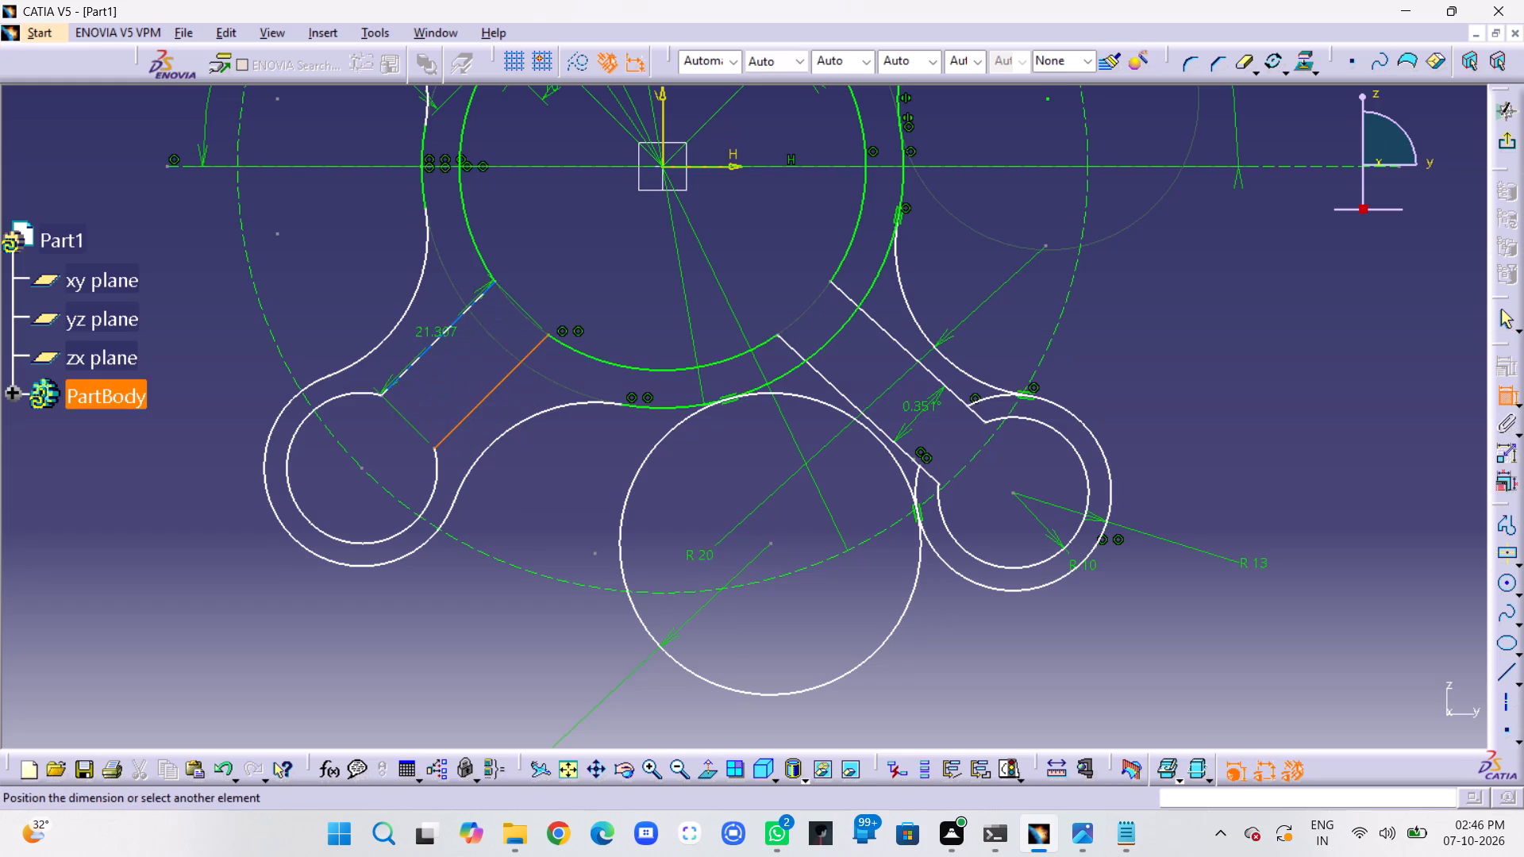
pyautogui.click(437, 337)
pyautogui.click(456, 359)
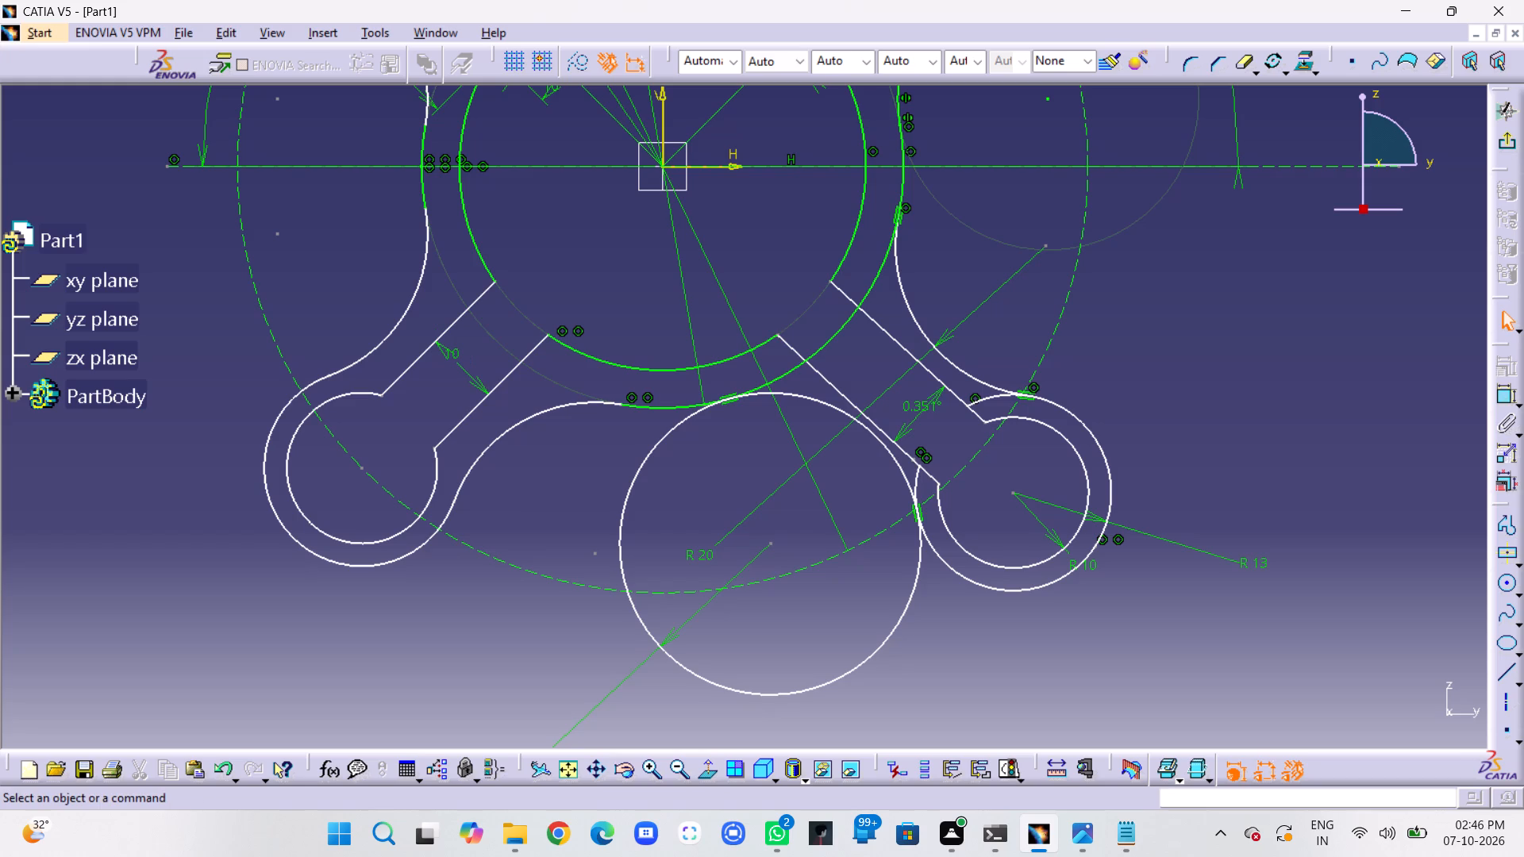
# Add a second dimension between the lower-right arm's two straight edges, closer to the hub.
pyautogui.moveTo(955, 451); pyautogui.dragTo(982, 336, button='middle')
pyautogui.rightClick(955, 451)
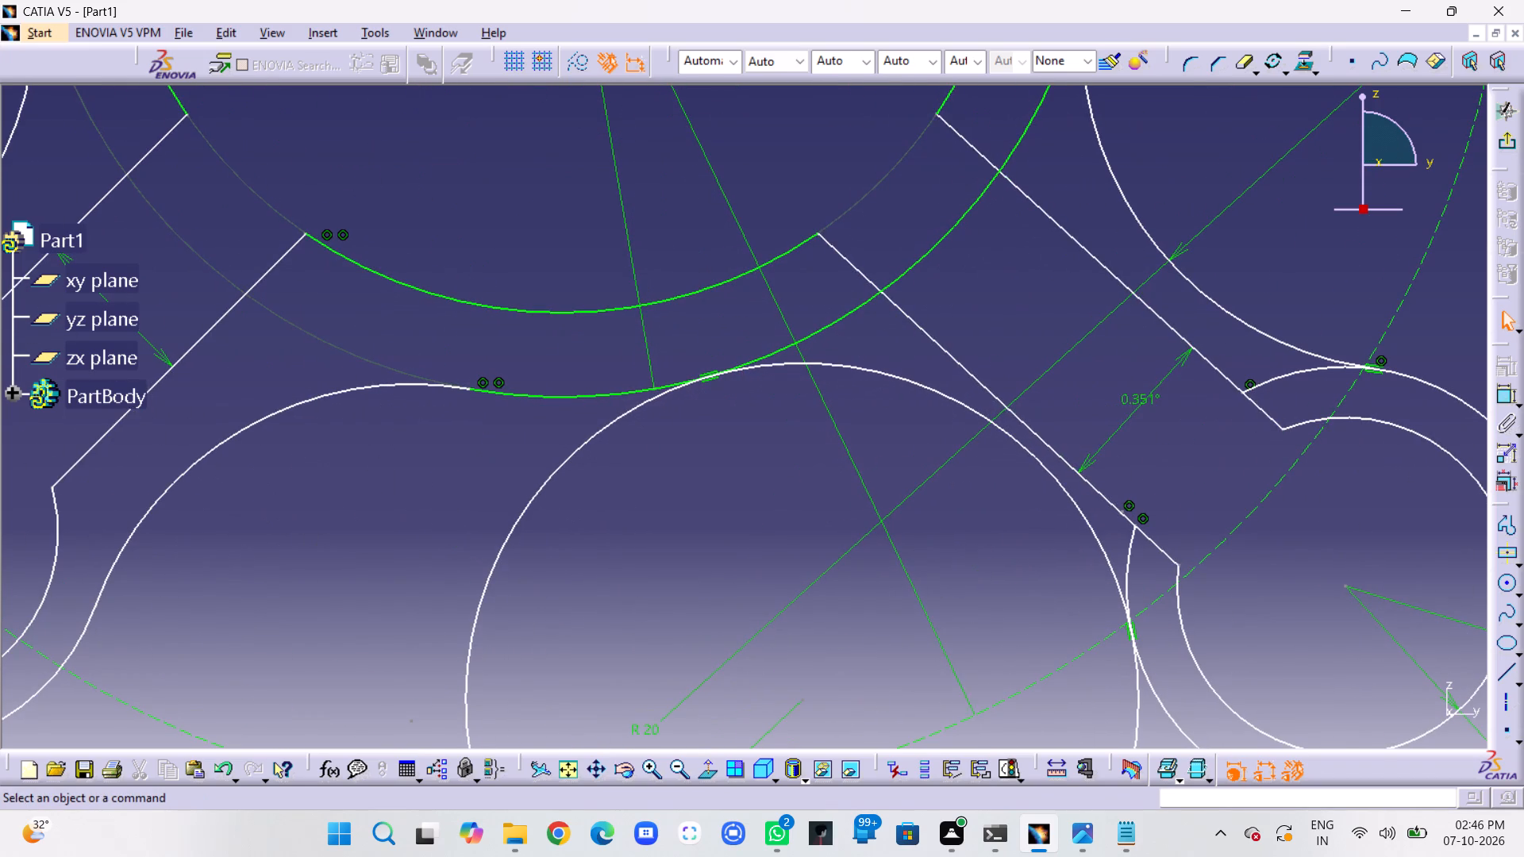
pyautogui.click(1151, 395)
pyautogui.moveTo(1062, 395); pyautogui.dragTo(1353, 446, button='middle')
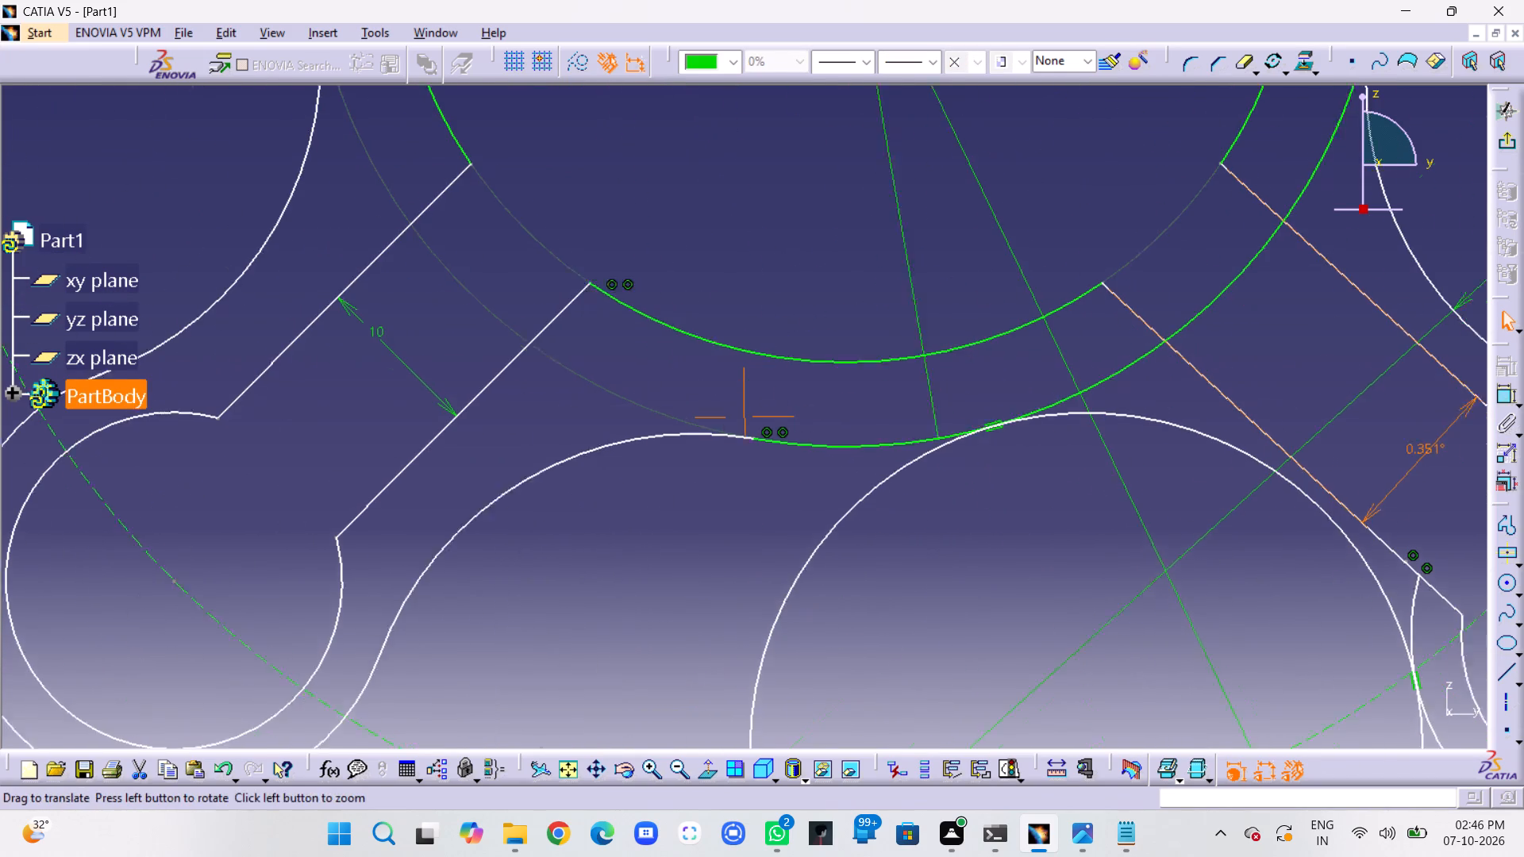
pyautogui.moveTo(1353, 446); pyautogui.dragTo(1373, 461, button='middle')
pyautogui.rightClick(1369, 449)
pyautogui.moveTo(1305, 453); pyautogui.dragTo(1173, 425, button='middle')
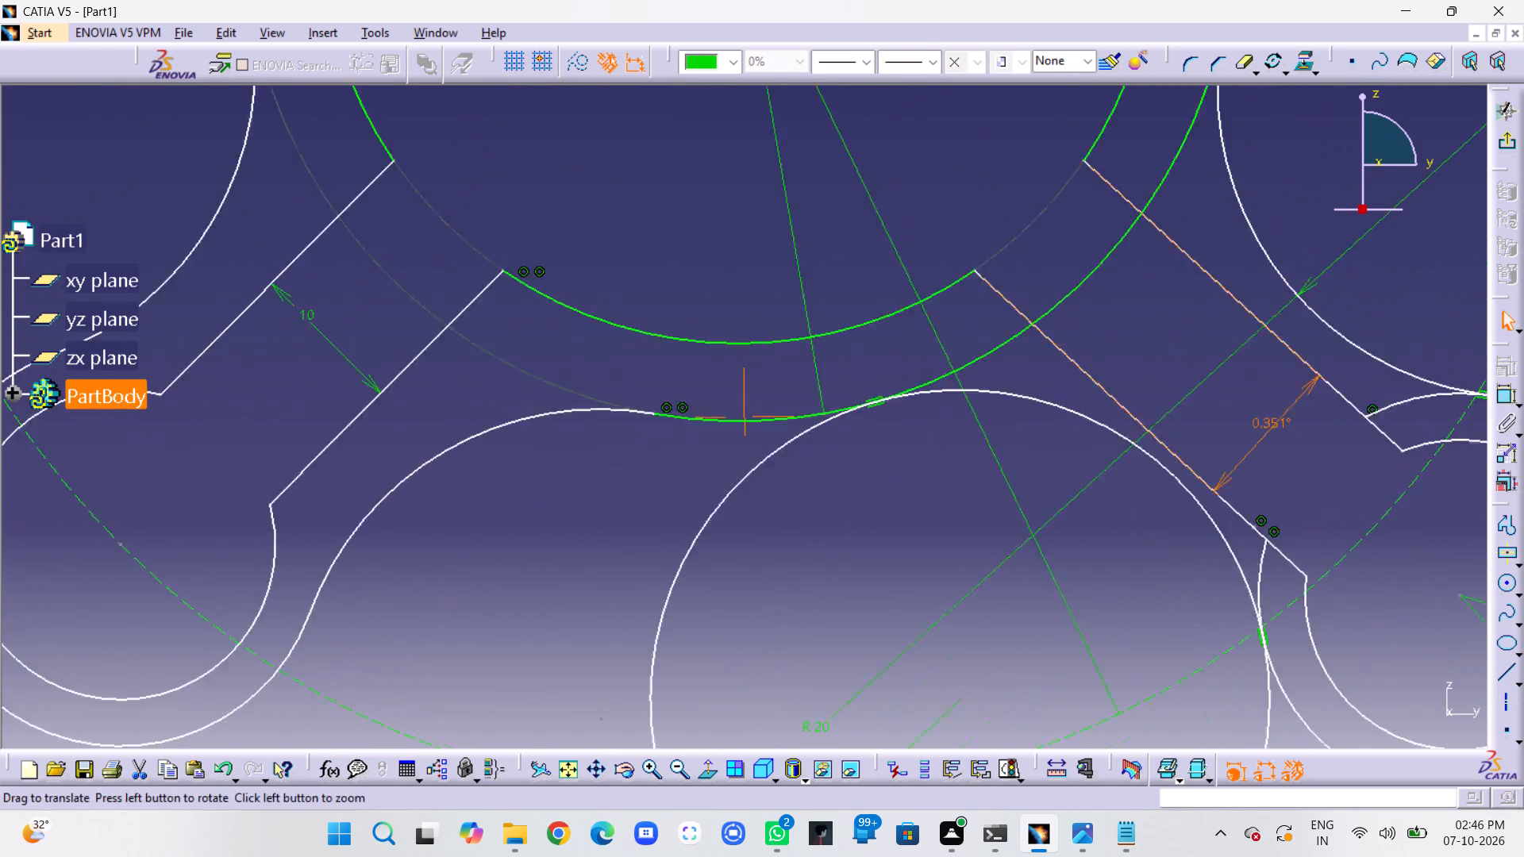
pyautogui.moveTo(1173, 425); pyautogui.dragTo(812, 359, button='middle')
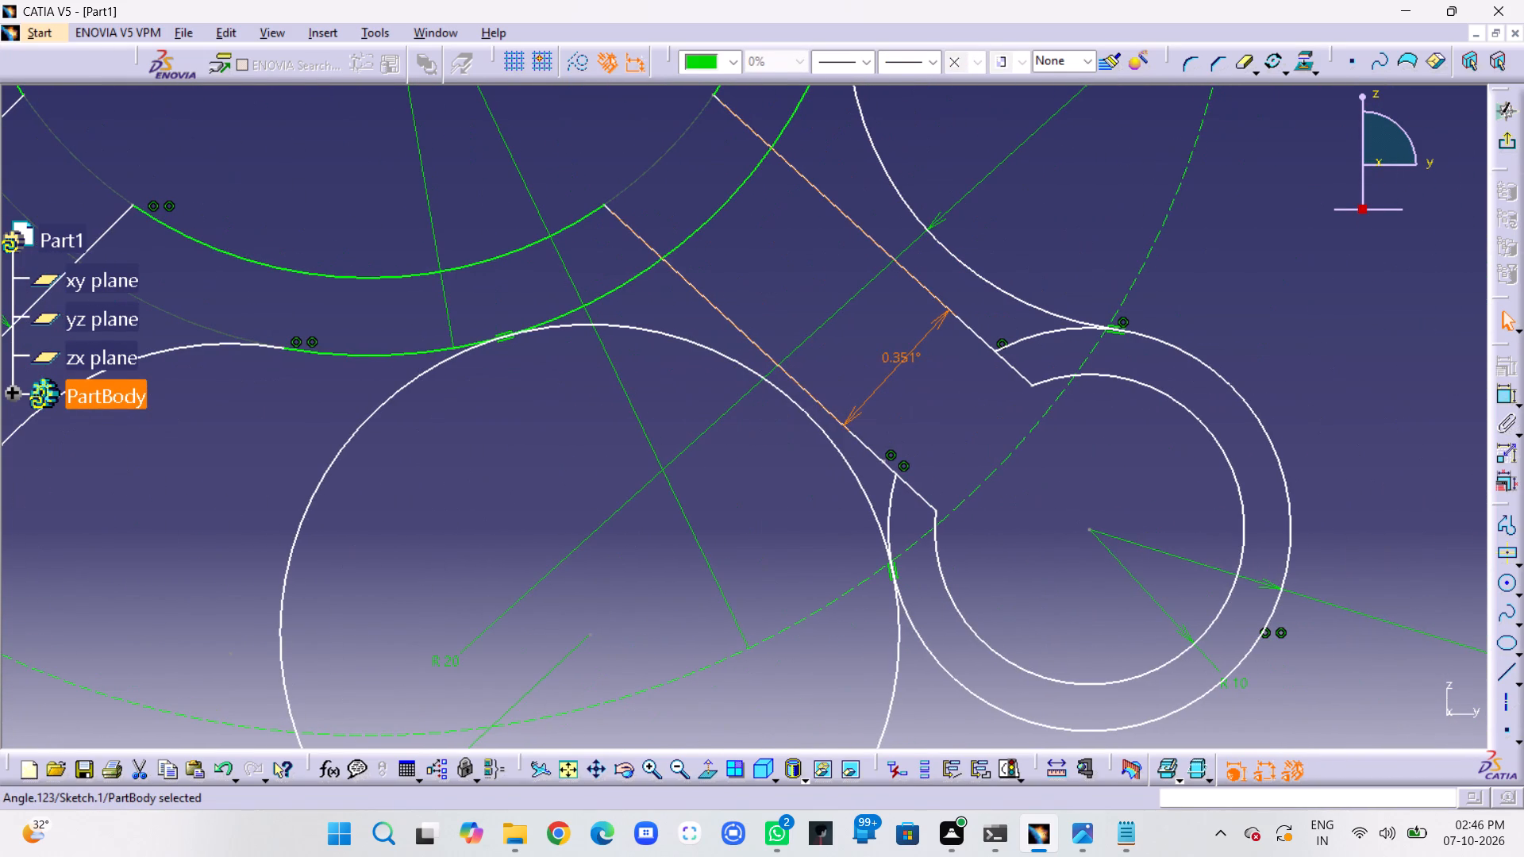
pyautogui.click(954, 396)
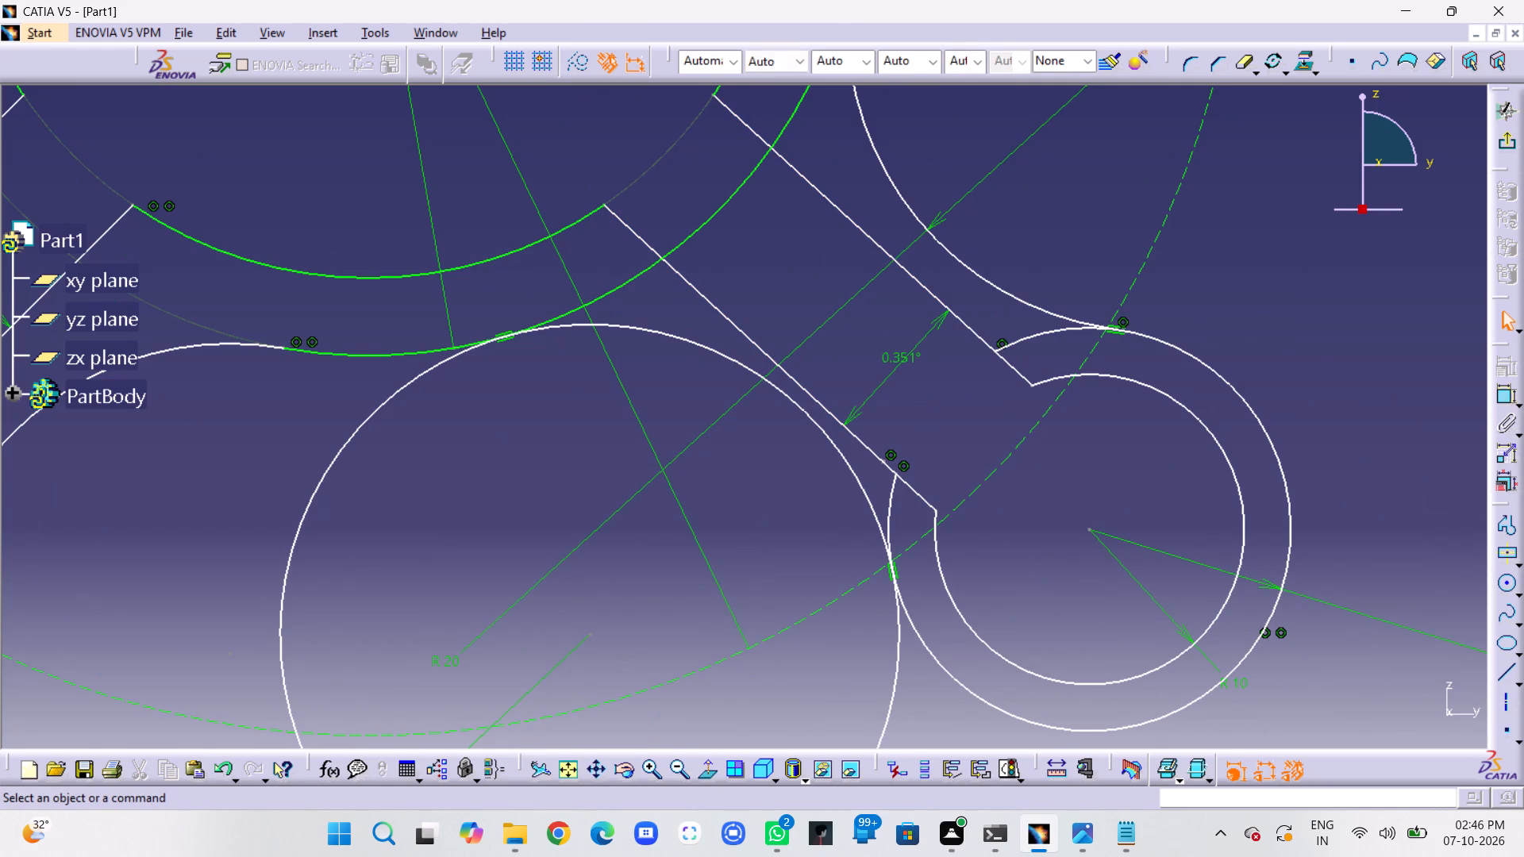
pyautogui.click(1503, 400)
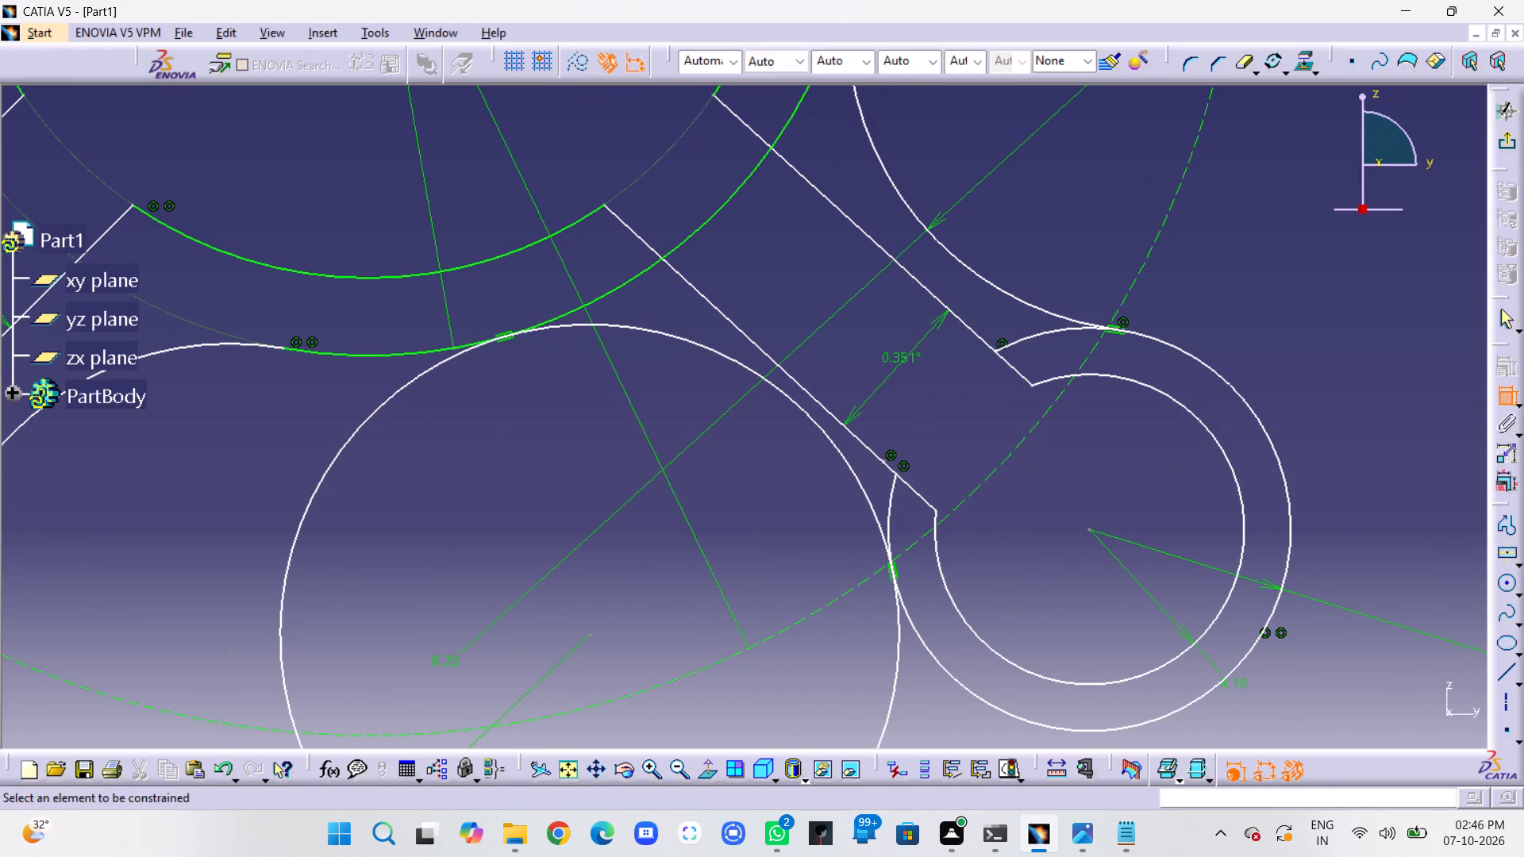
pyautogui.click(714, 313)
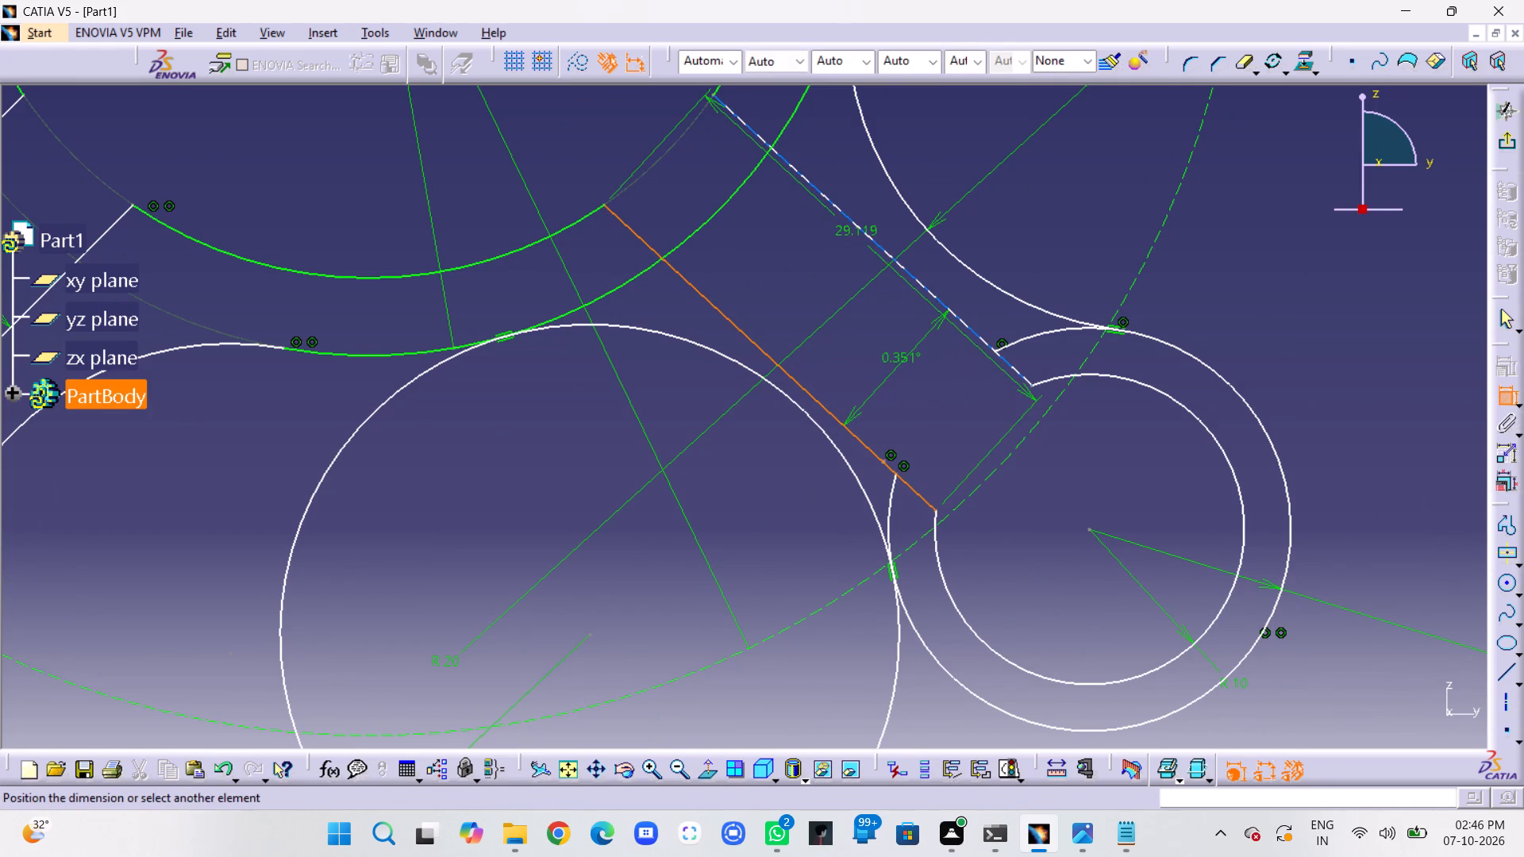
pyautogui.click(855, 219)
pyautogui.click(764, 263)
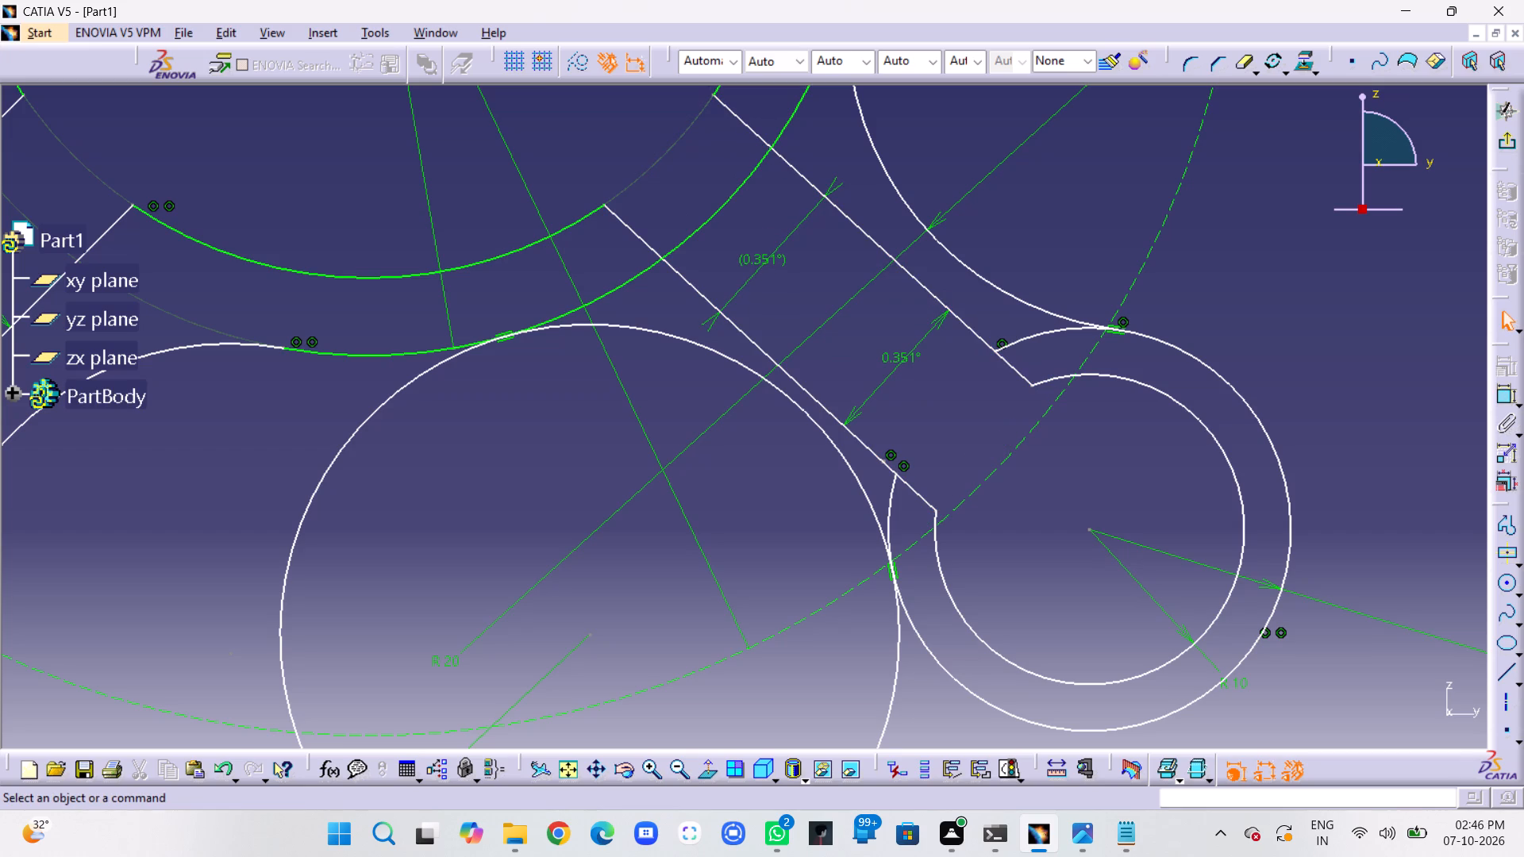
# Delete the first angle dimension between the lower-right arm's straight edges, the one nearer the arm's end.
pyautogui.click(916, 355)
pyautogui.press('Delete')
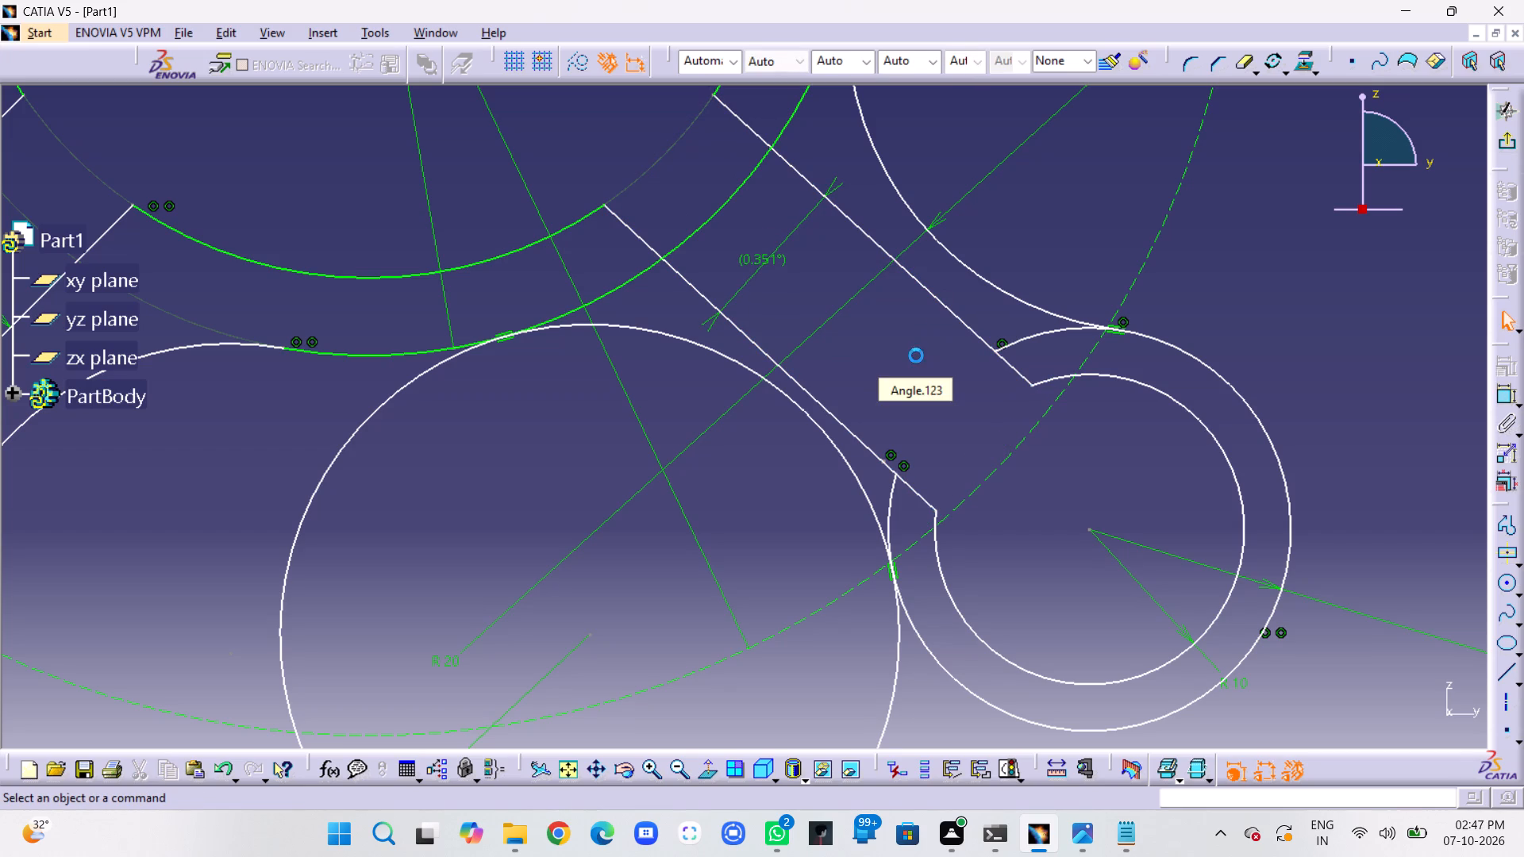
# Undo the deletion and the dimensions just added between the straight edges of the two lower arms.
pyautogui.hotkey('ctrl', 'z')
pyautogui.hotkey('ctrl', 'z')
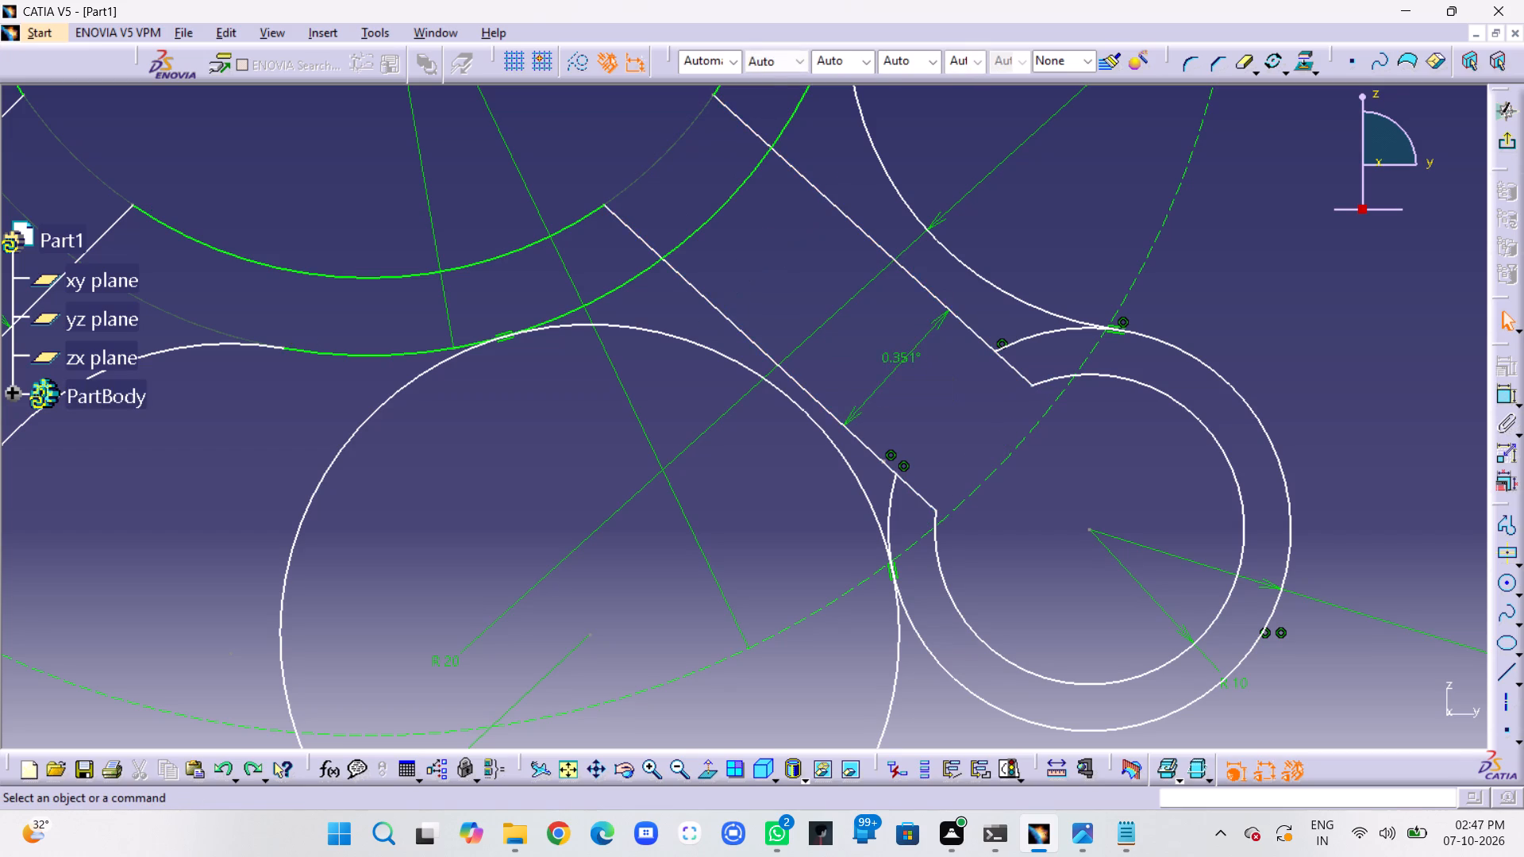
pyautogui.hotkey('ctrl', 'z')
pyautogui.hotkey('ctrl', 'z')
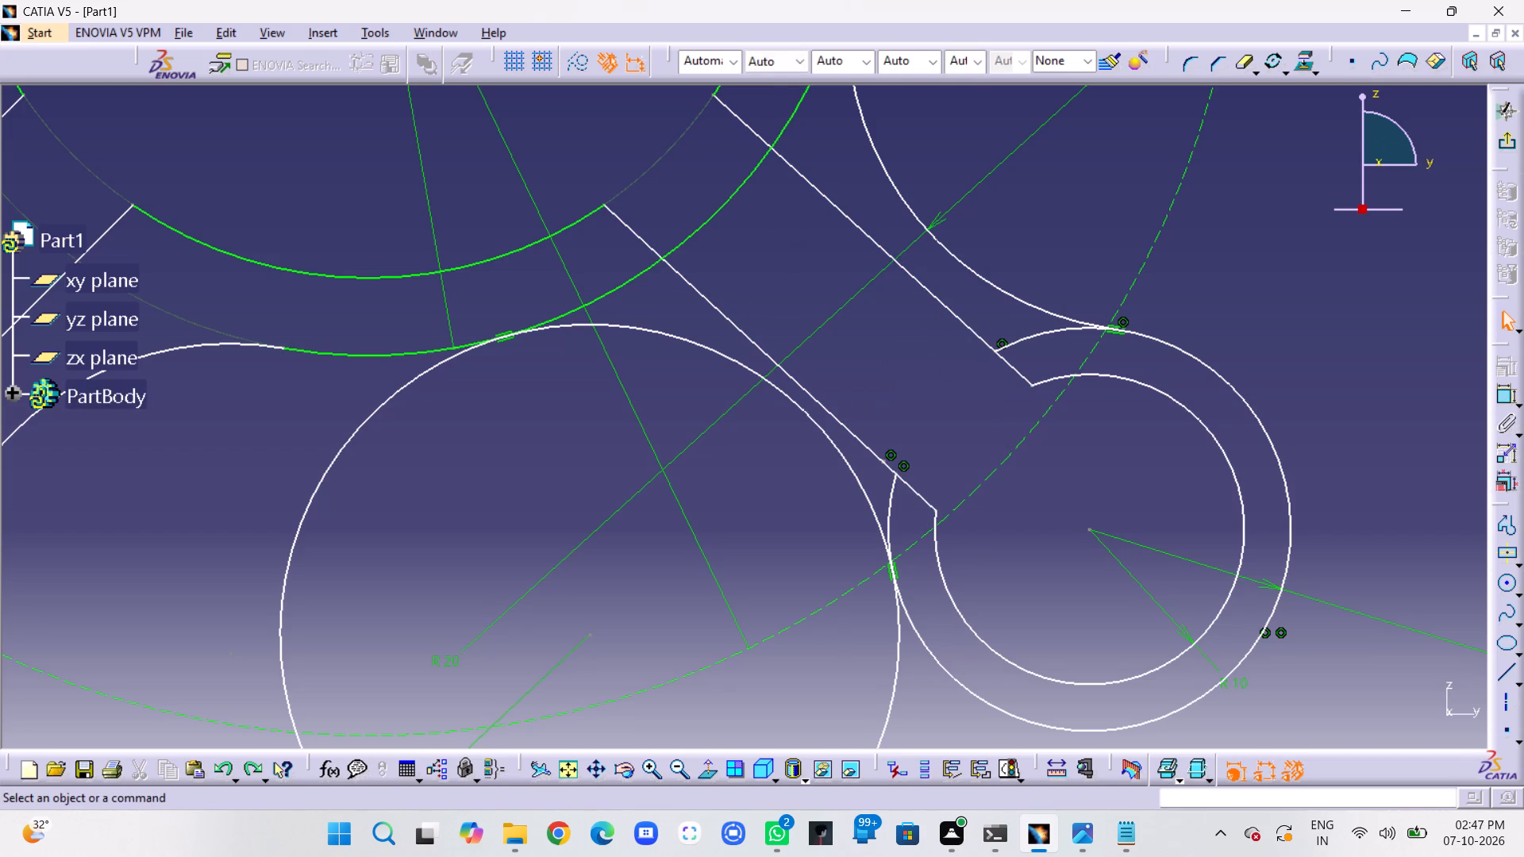
# Draw an axis about 101 mm long from the sketch origin diagonally through the lower-right arm's round end.
pyautogui.moveTo(948, 359); pyautogui.dragTo(986, 483, button='middle')
pyautogui.rightClick(948, 359)
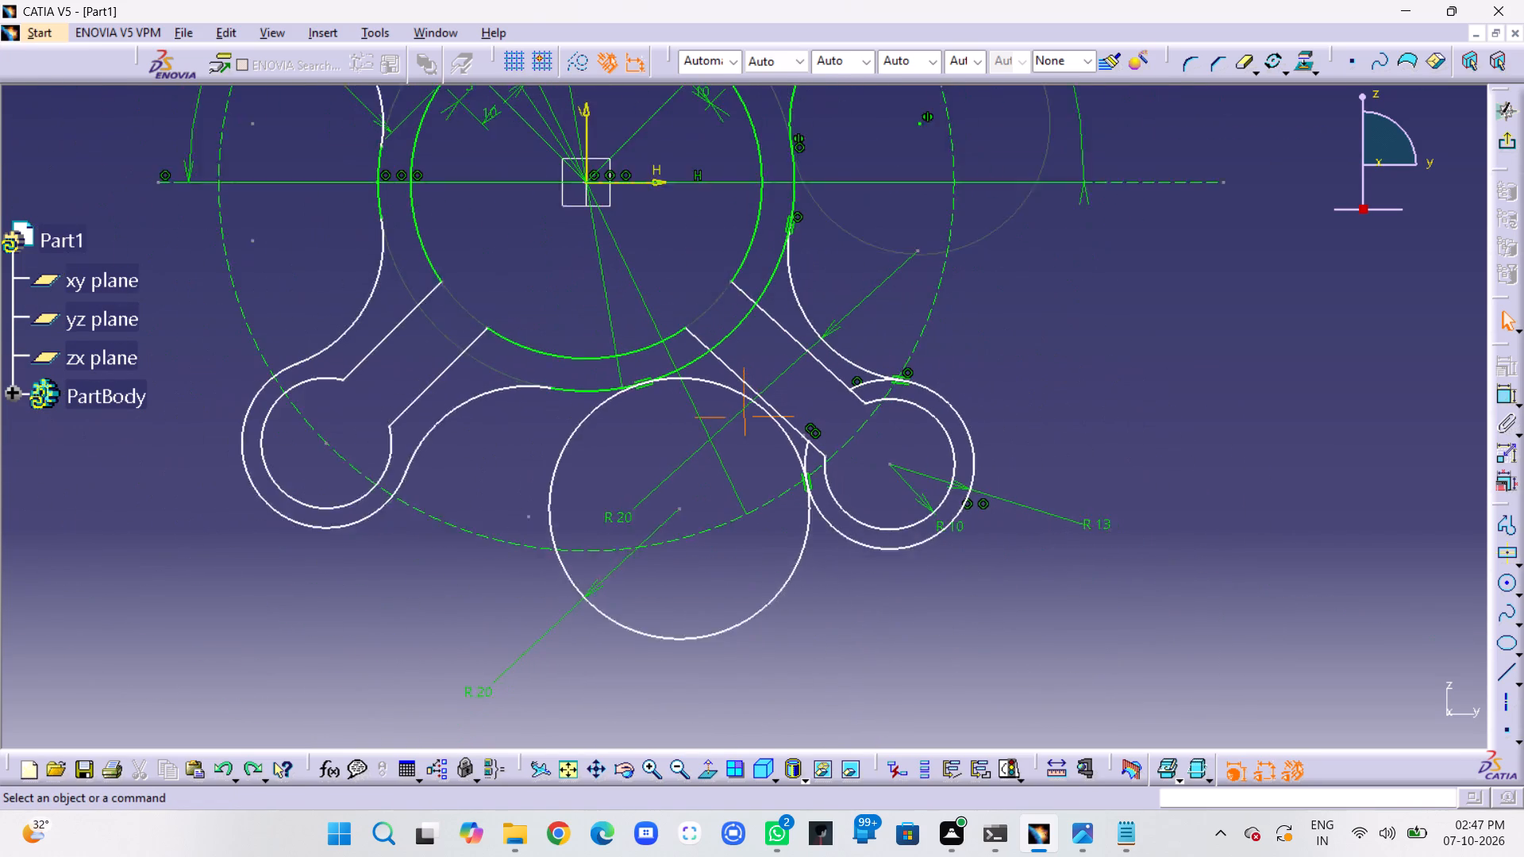
pyautogui.moveTo(986, 483); pyautogui.dragTo(990, 473, button='middle')
pyautogui.moveTo(968, 471); pyautogui.dragTo(1198, 551, button='middle')
pyautogui.rightClick(1197, 532)
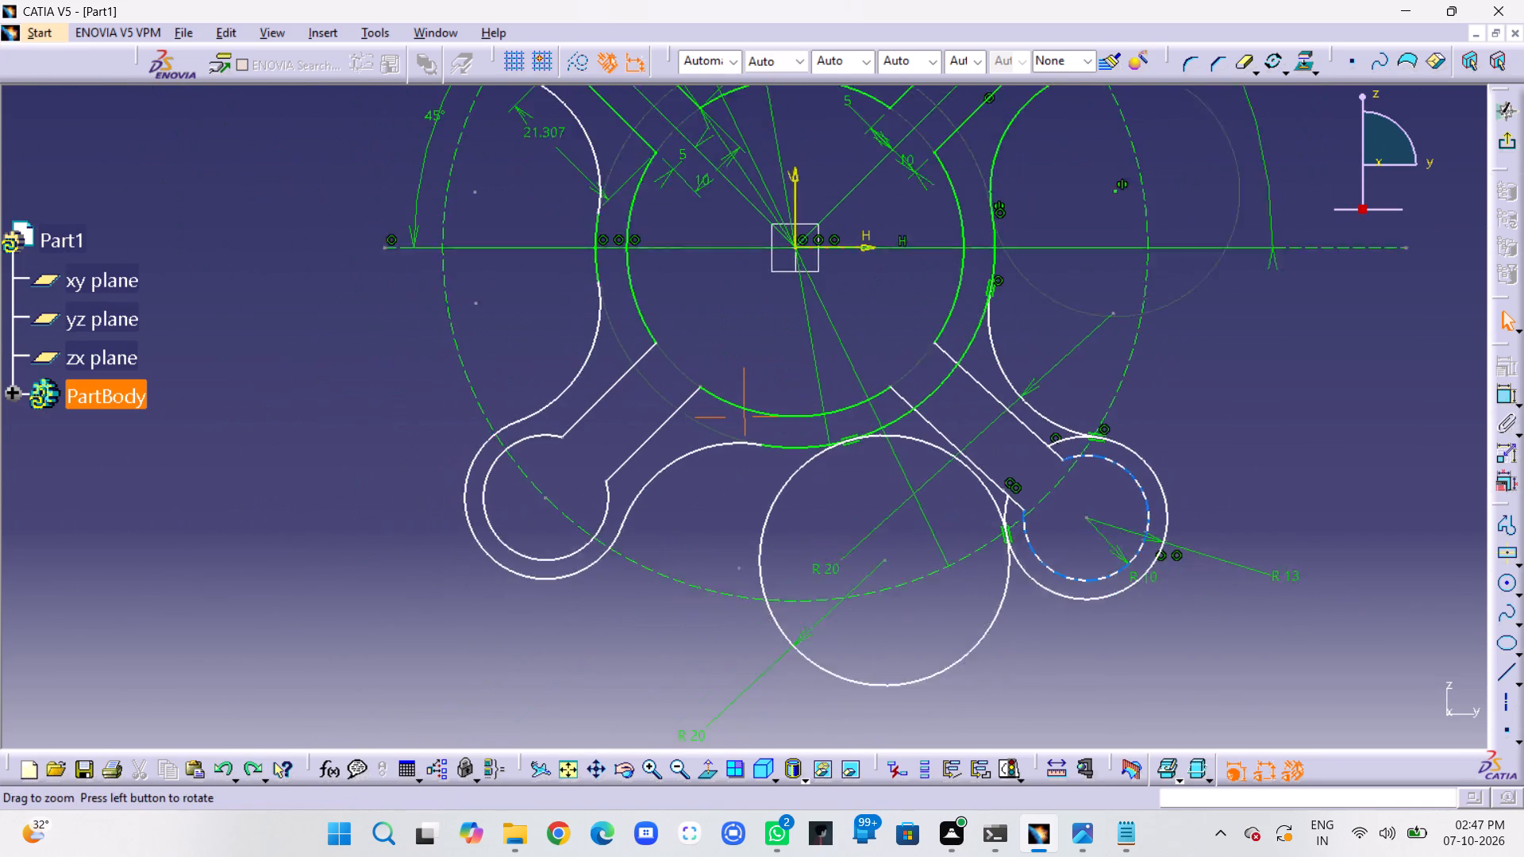
pyautogui.moveTo(1198, 551); pyautogui.dragTo(1214, 600, button='middle')
pyautogui.moveTo(1255, 505); pyautogui.dragTo(1234, 554, button='middle')
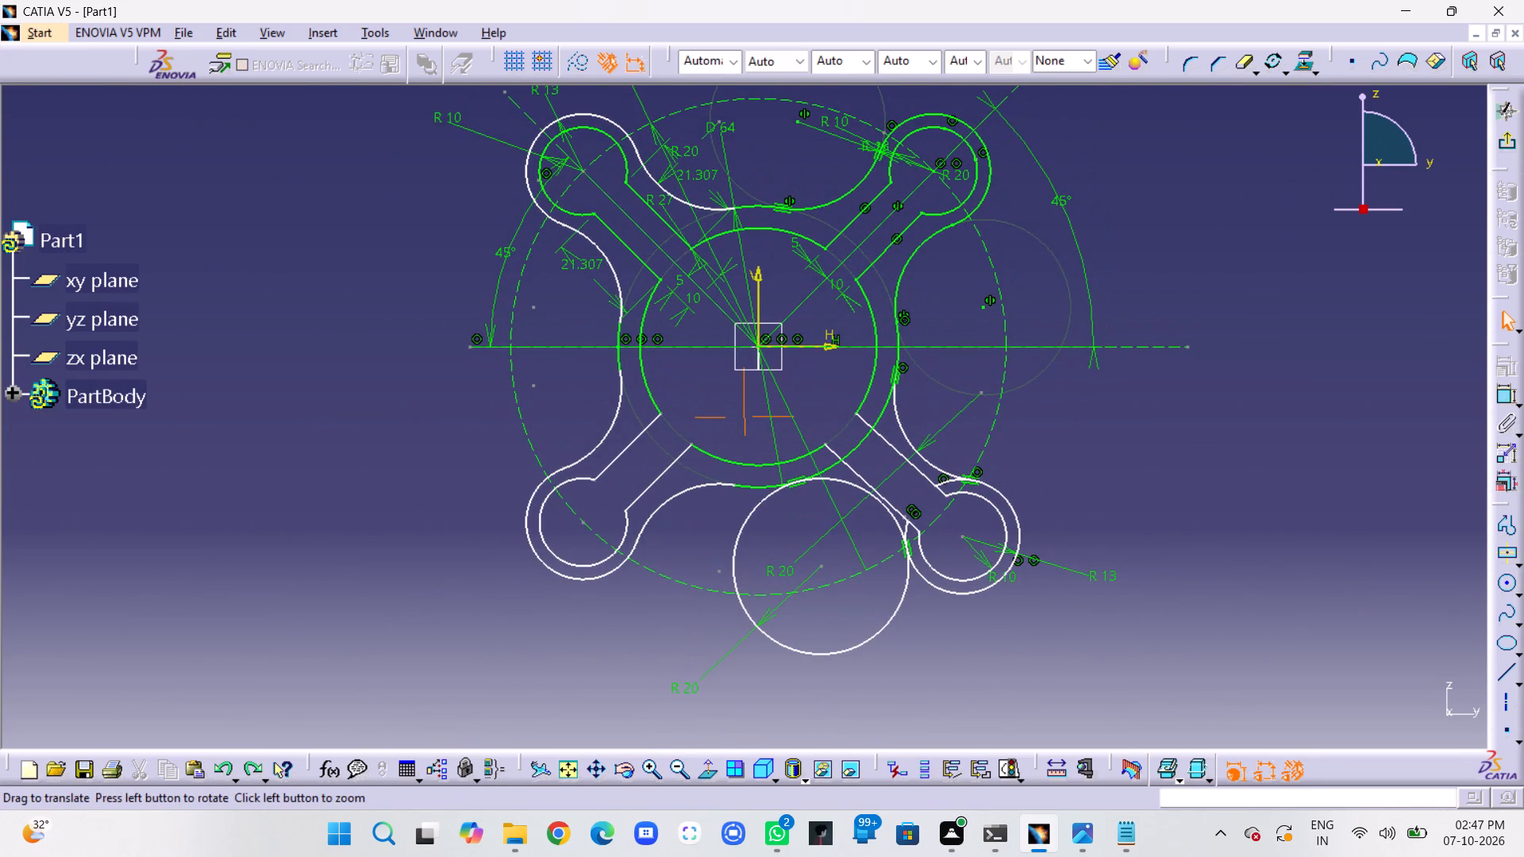
pyautogui.moveTo(1234, 554); pyautogui.dragTo(1180, 557, button='middle')
pyautogui.moveTo(1079, 539); pyautogui.dragTo(1165, 548, button='middle')
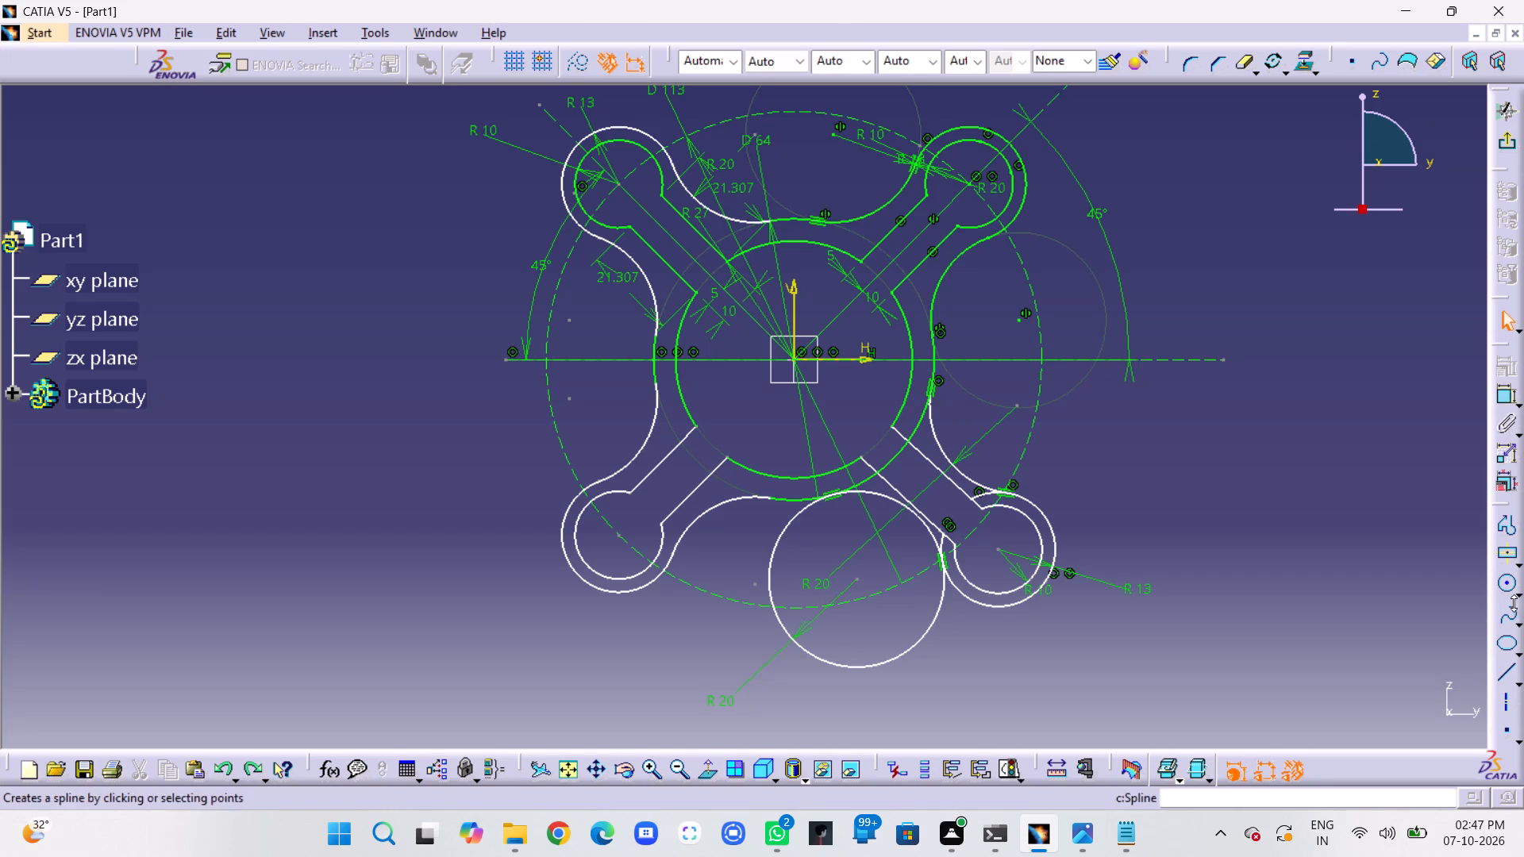
pyautogui.click(1503, 700)
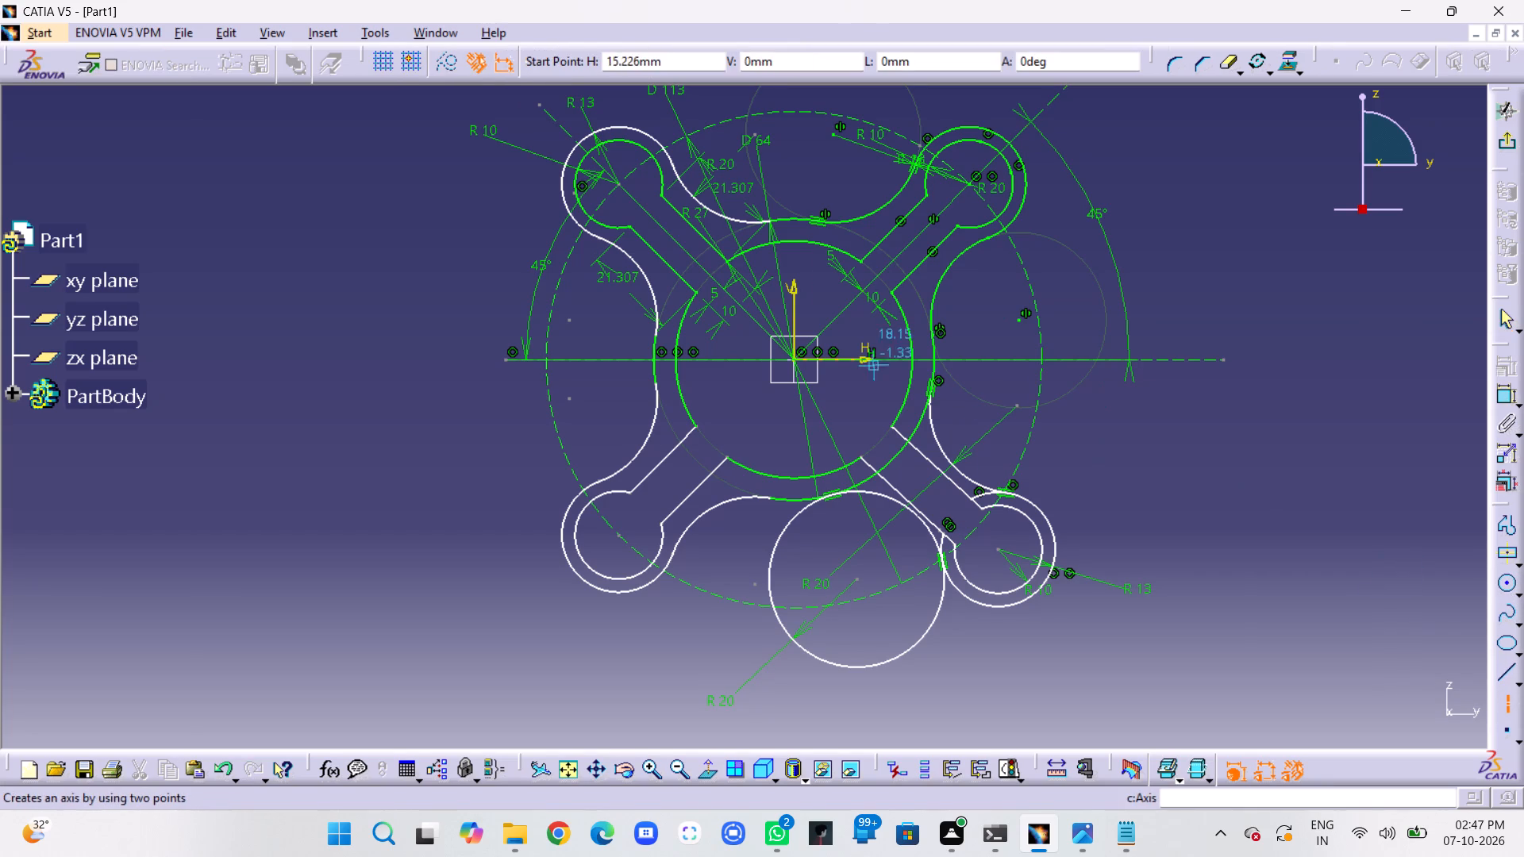
pyautogui.click(790, 360)
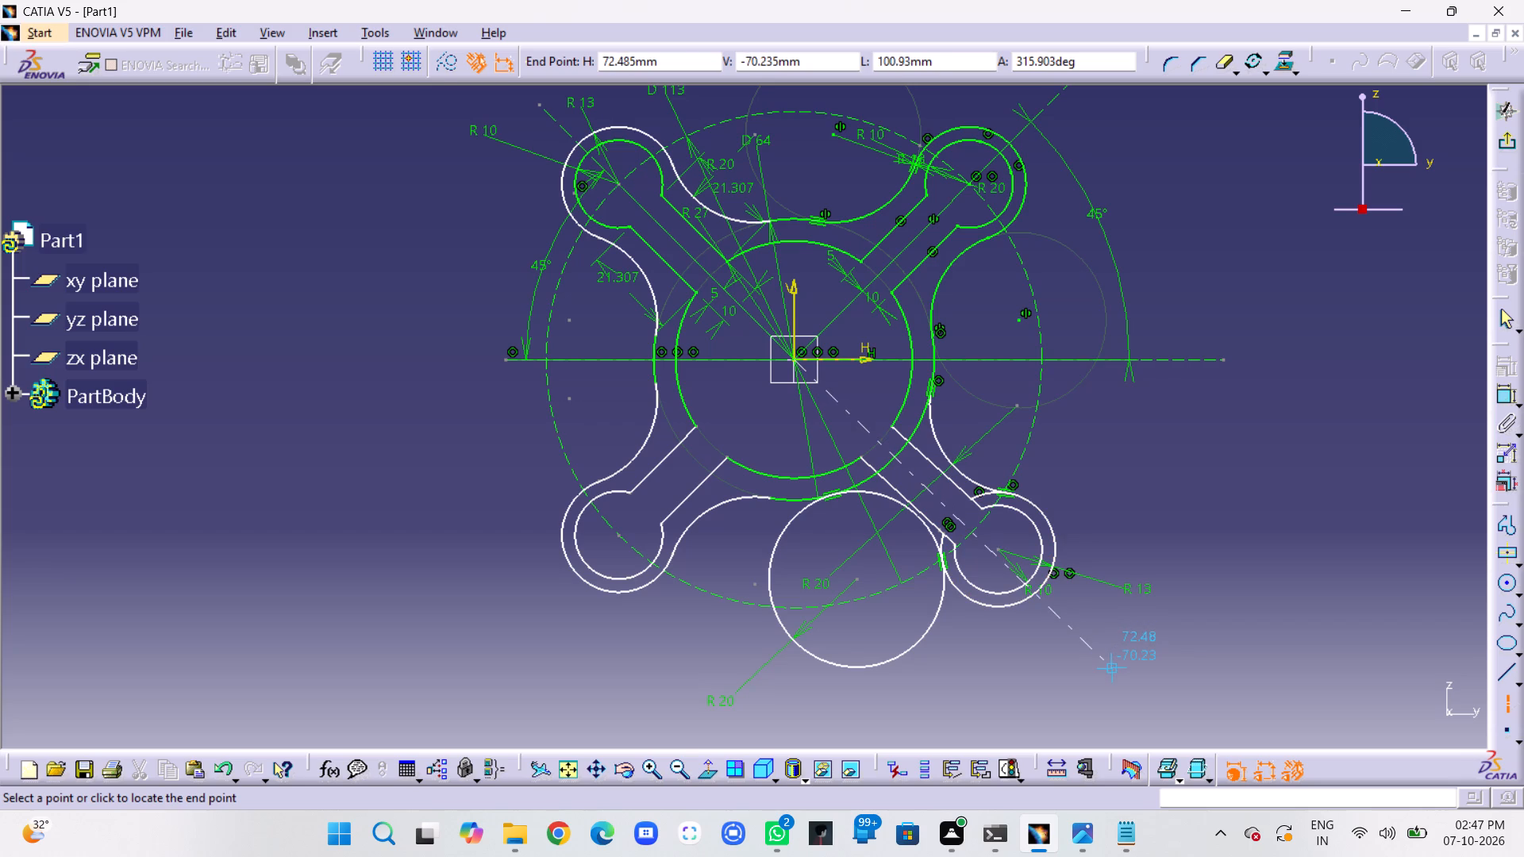
pyautogui.click(1111, 669)
# Constrain the angle between the new diagonal axis and the horizontal axis to 45°.
pyautogui.click(1504, 401)
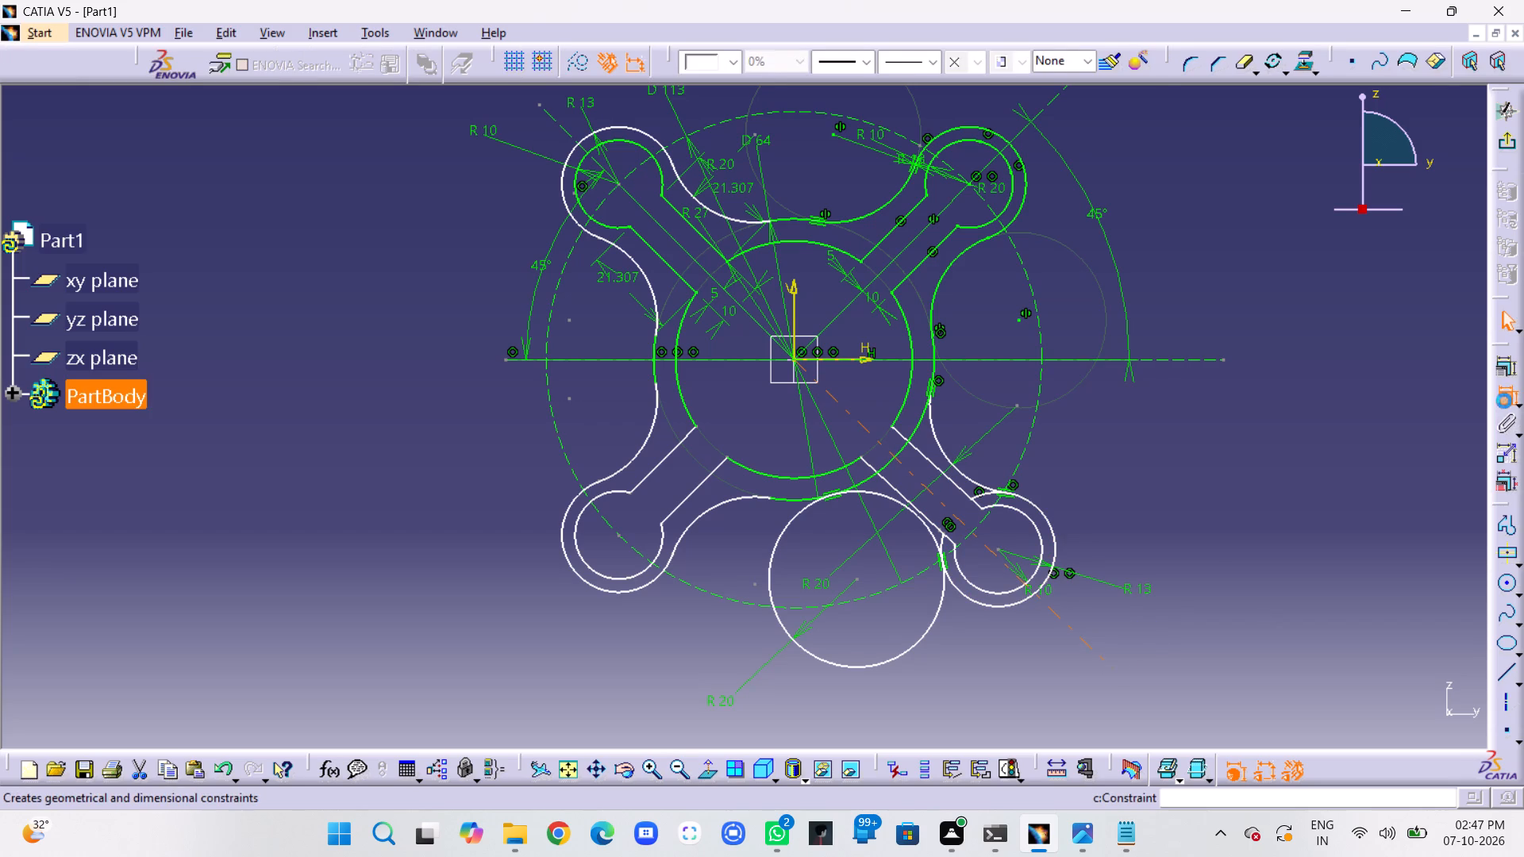
pyautogui.click(1161, 362)
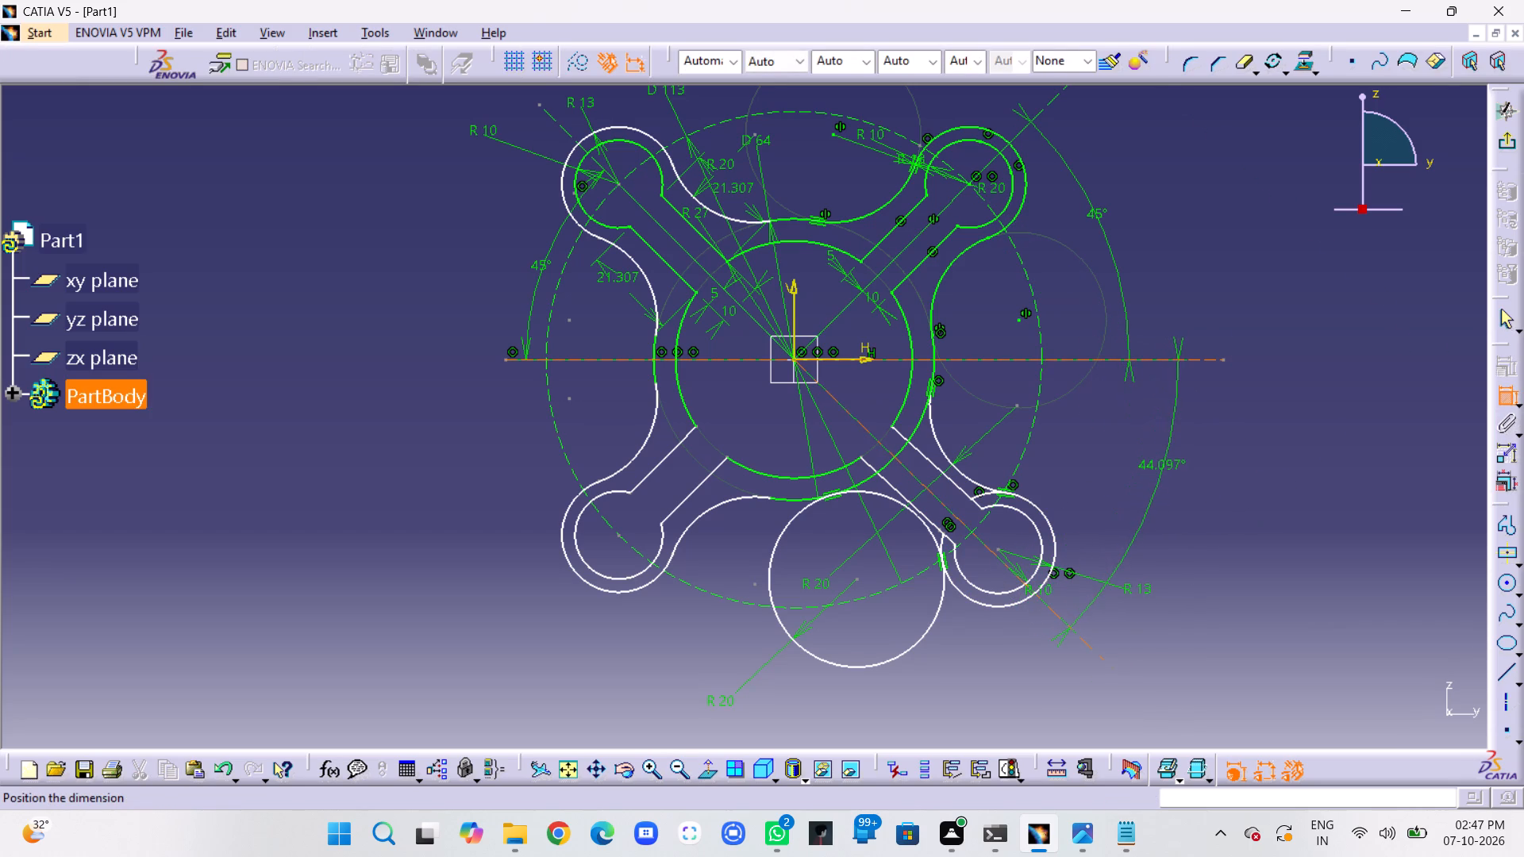
pyautogui.click(1161, 473)
pyautogui.doubleClick(1163, 467)
pyautogui.write('45')
pyautogui.press('Return')
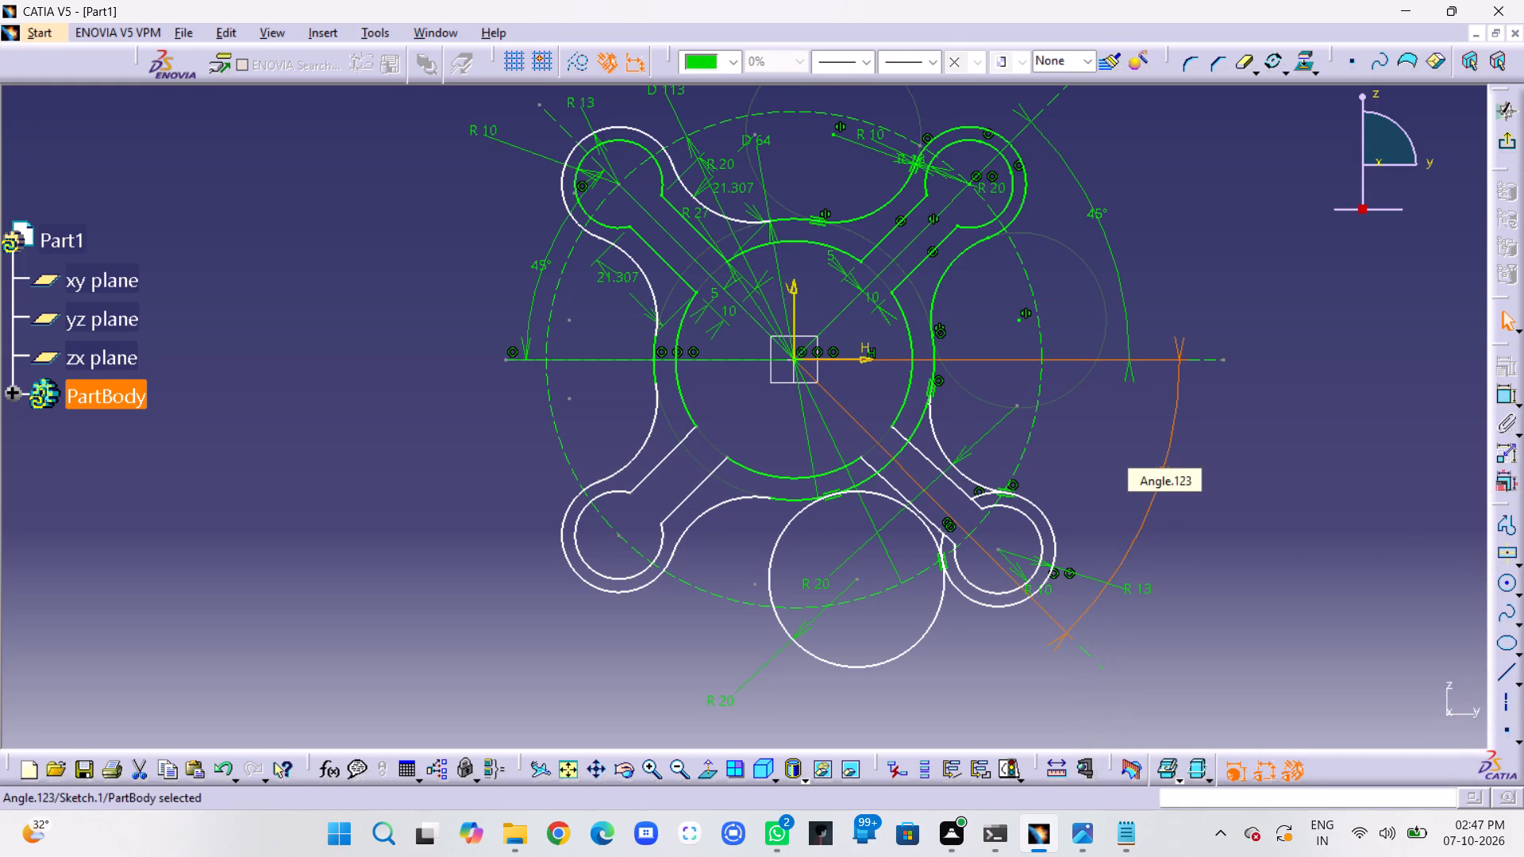
pyautogui.click(1253, 443)
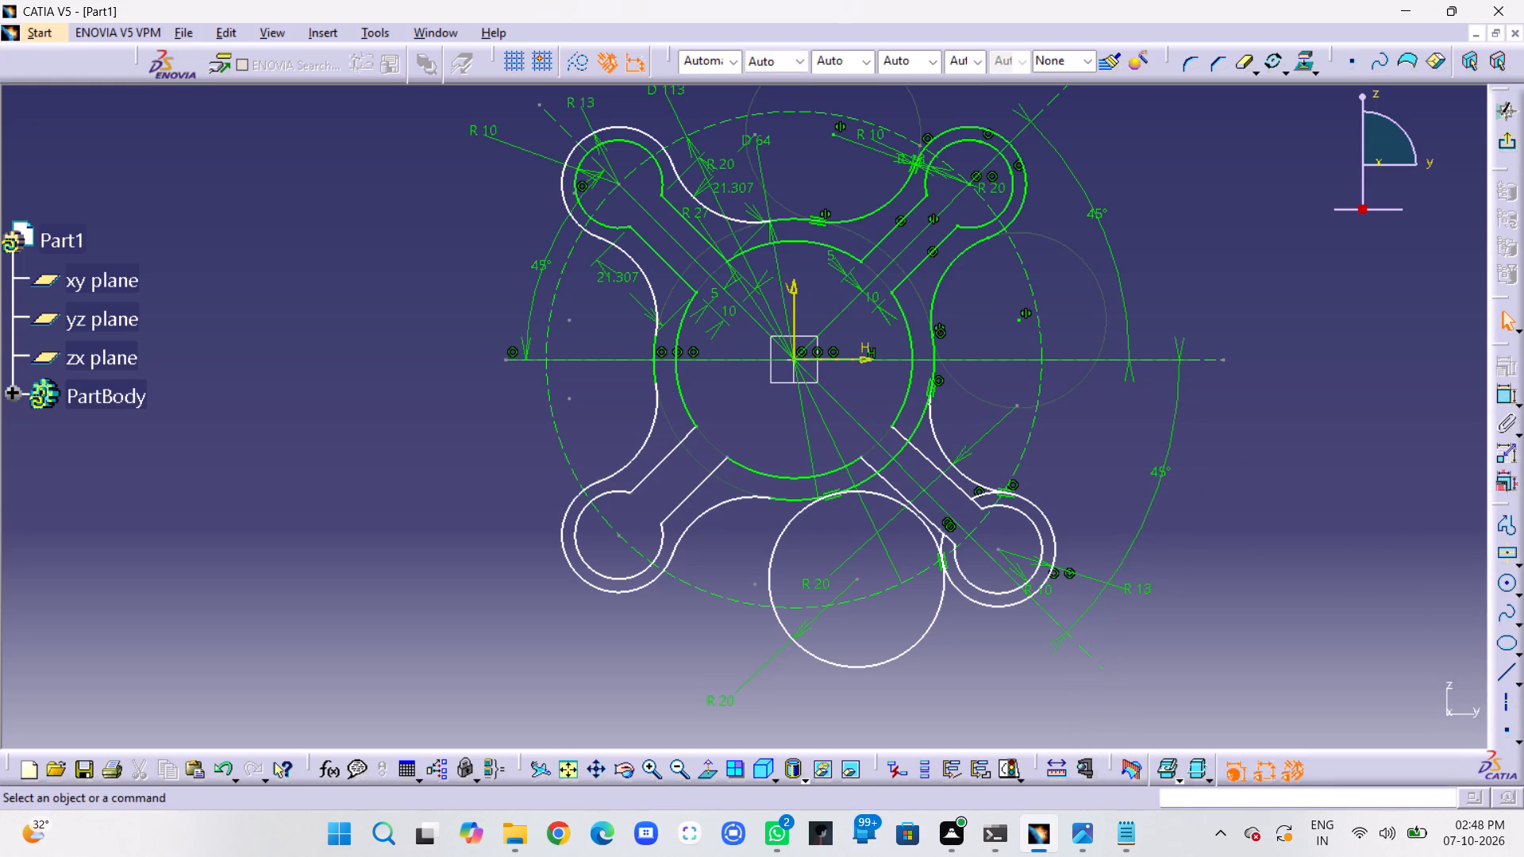
# Make the centre point of the lower-right arm's round end coincident with the diagonal axis.
pyautogui.click(1000, 550)
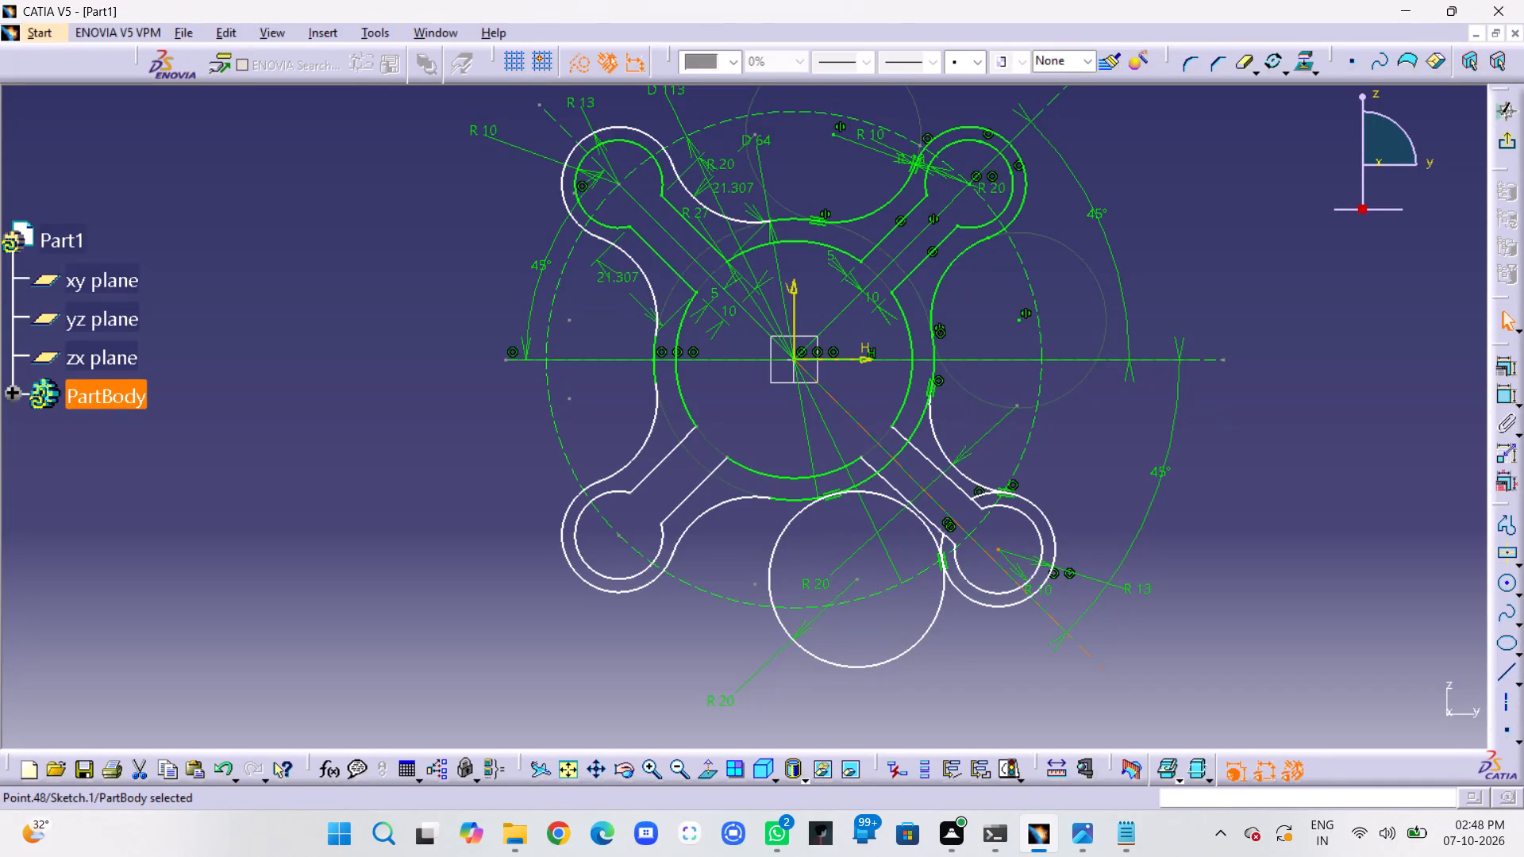
pyautogui.keyDown('ctrl'); pyautogui.click(999, 563); pyautogui.keyUp('ctrl')
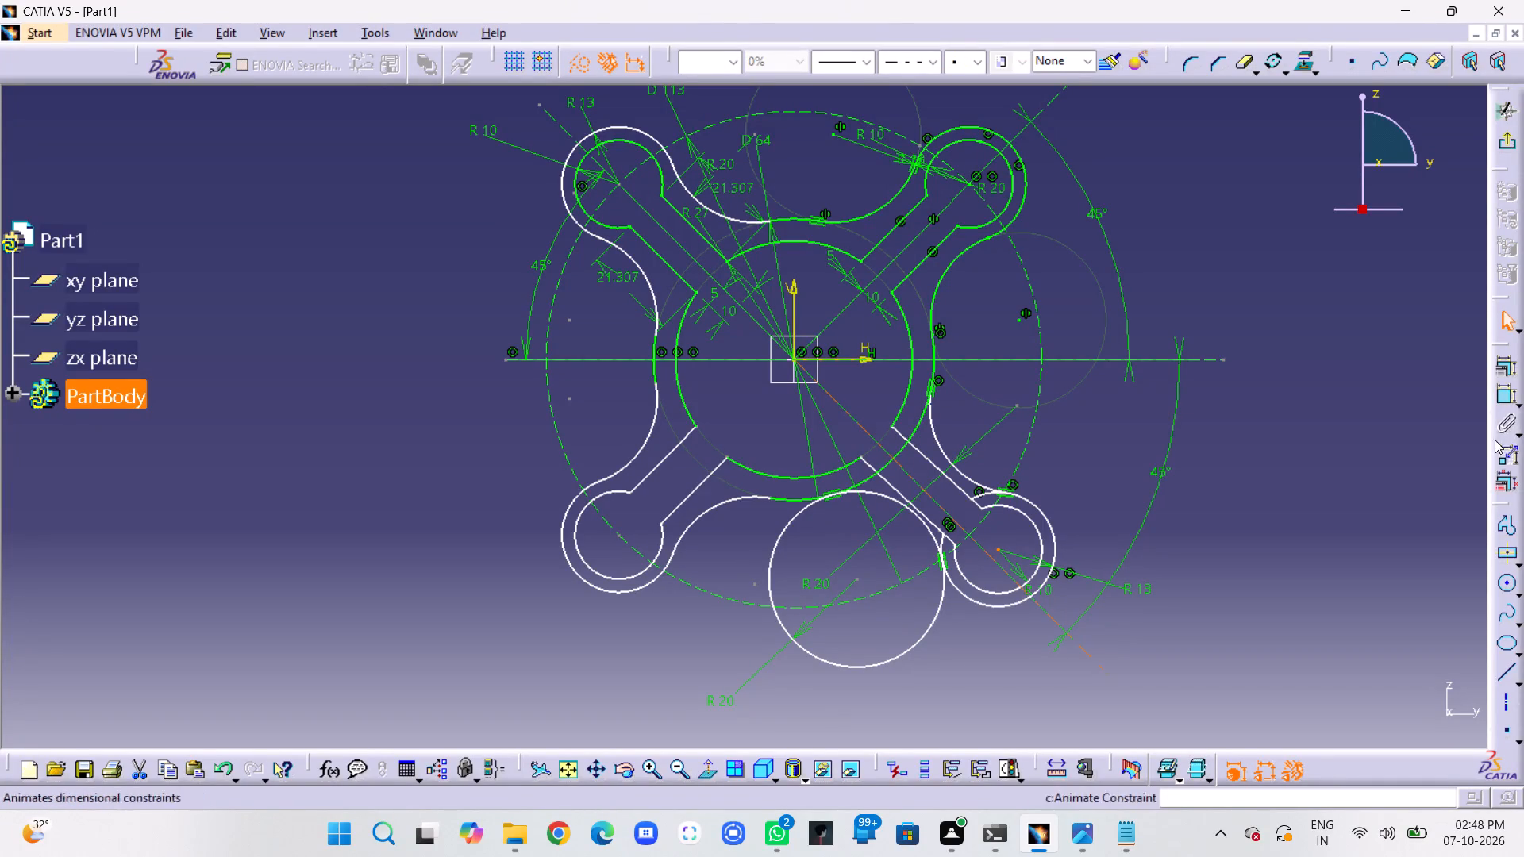
pyautogui.click(1509, 366)
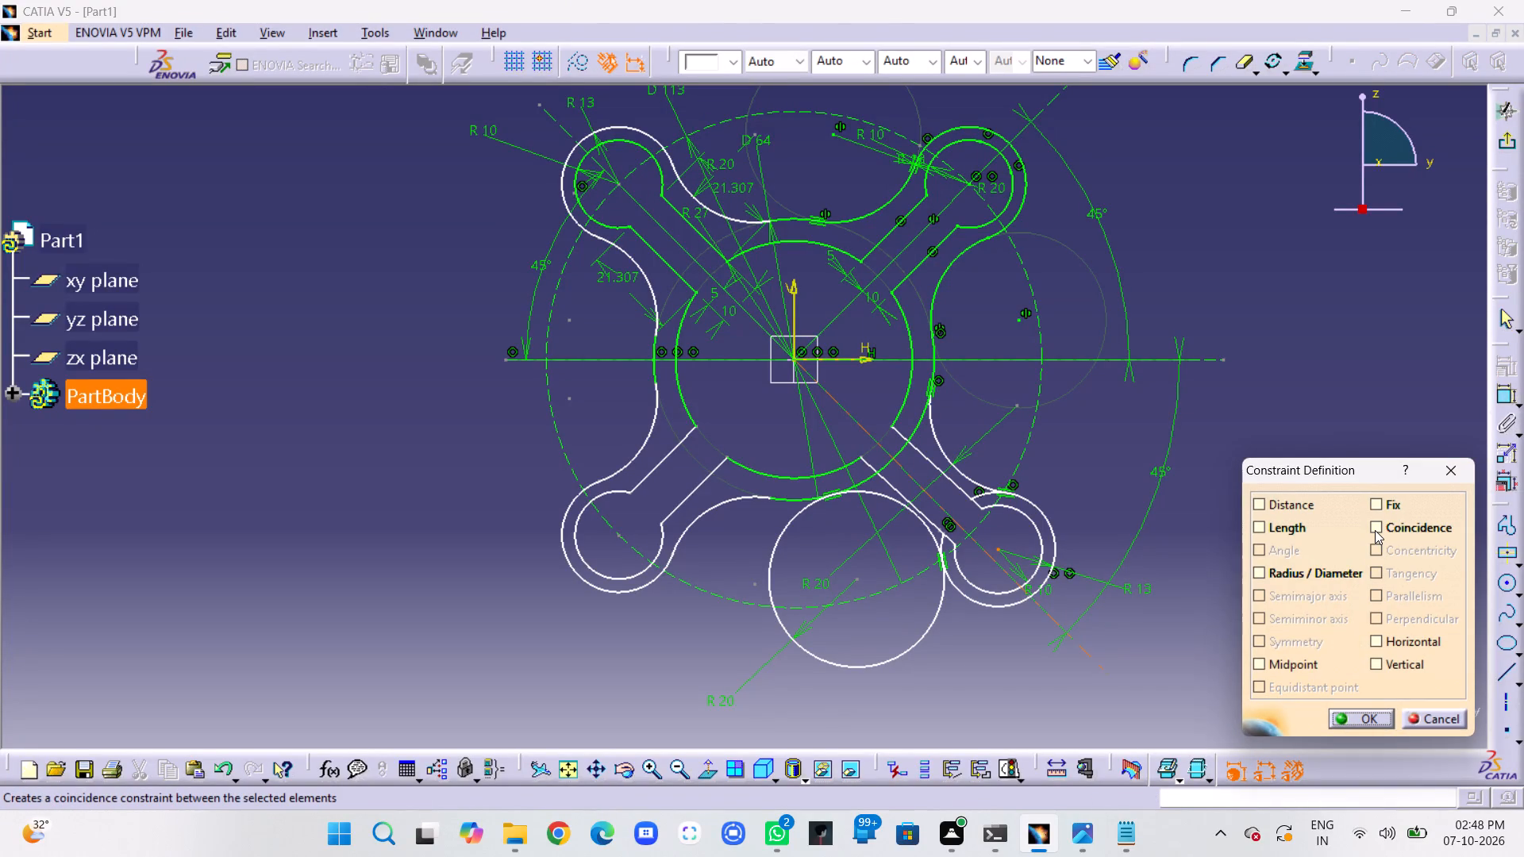
pyautogui.click(1375, 530)
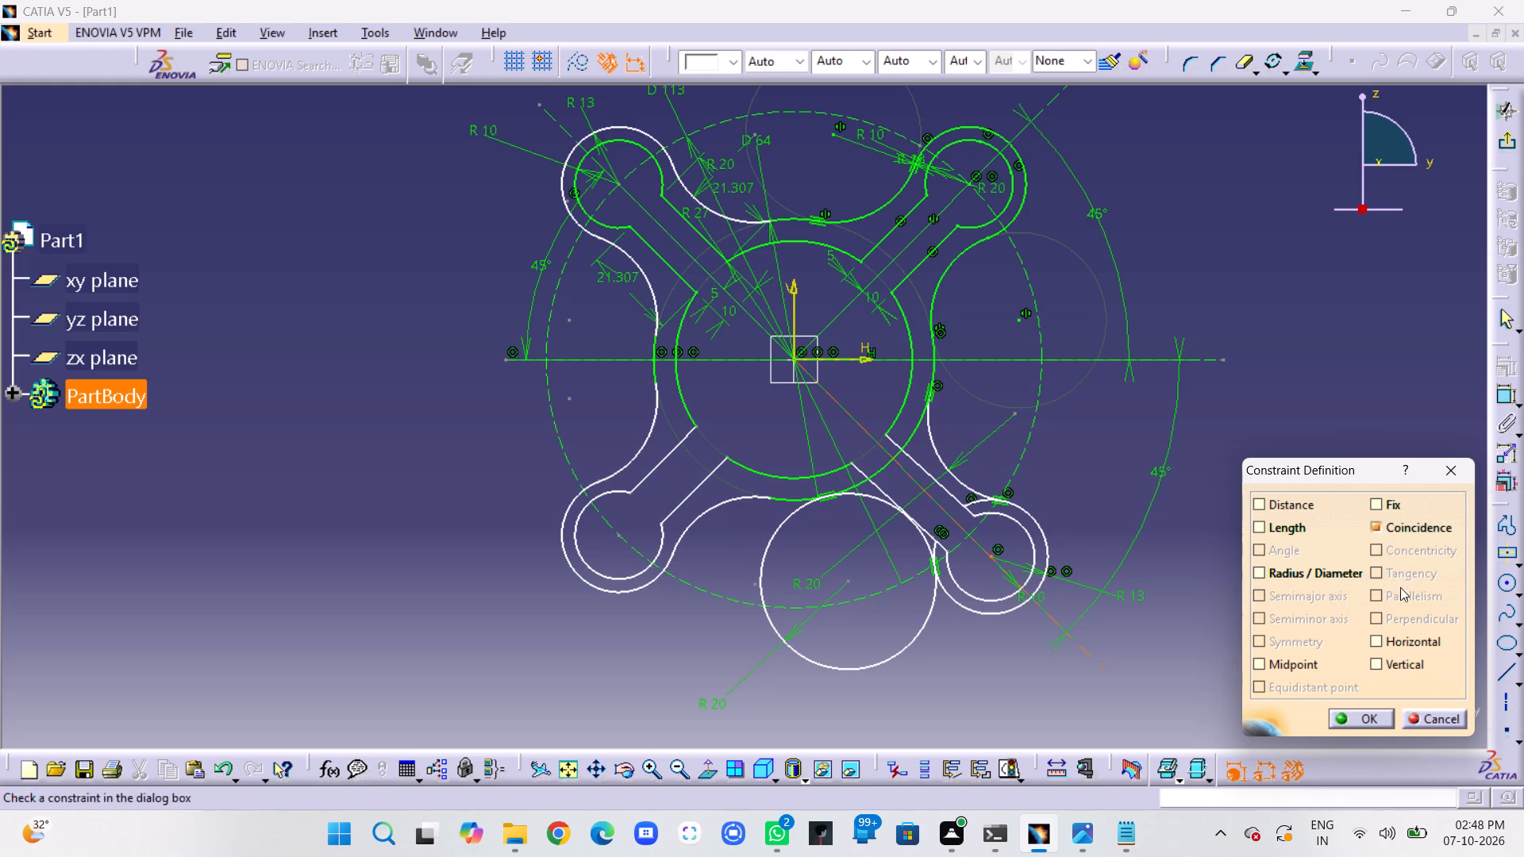
pyautogui.click(1349, 715)
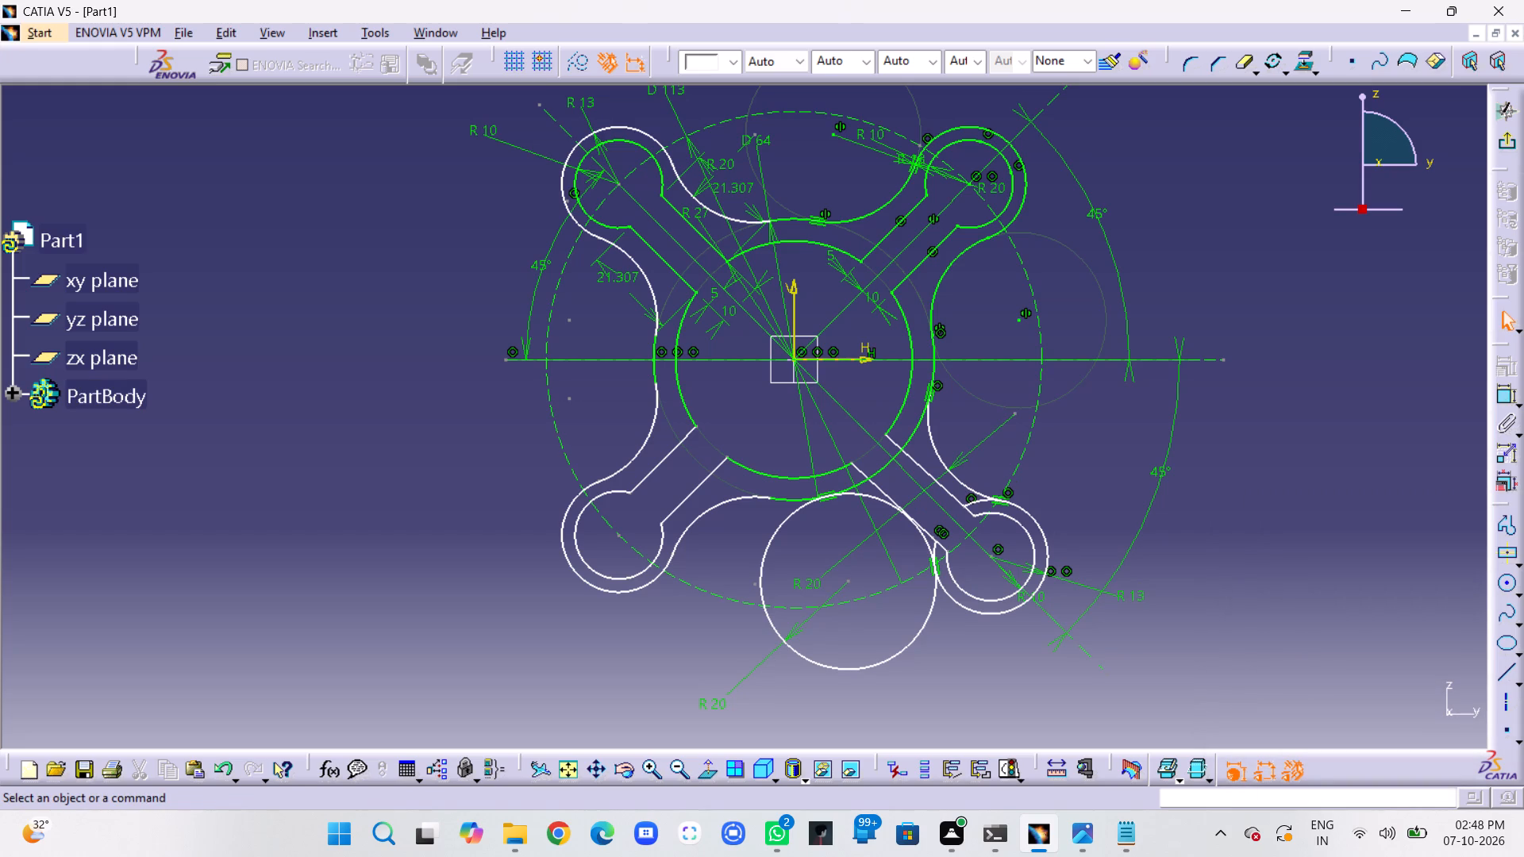
# Delete the full R 20 circle between the hub and the lower-right arm.
pyautogui.click(780, 532)
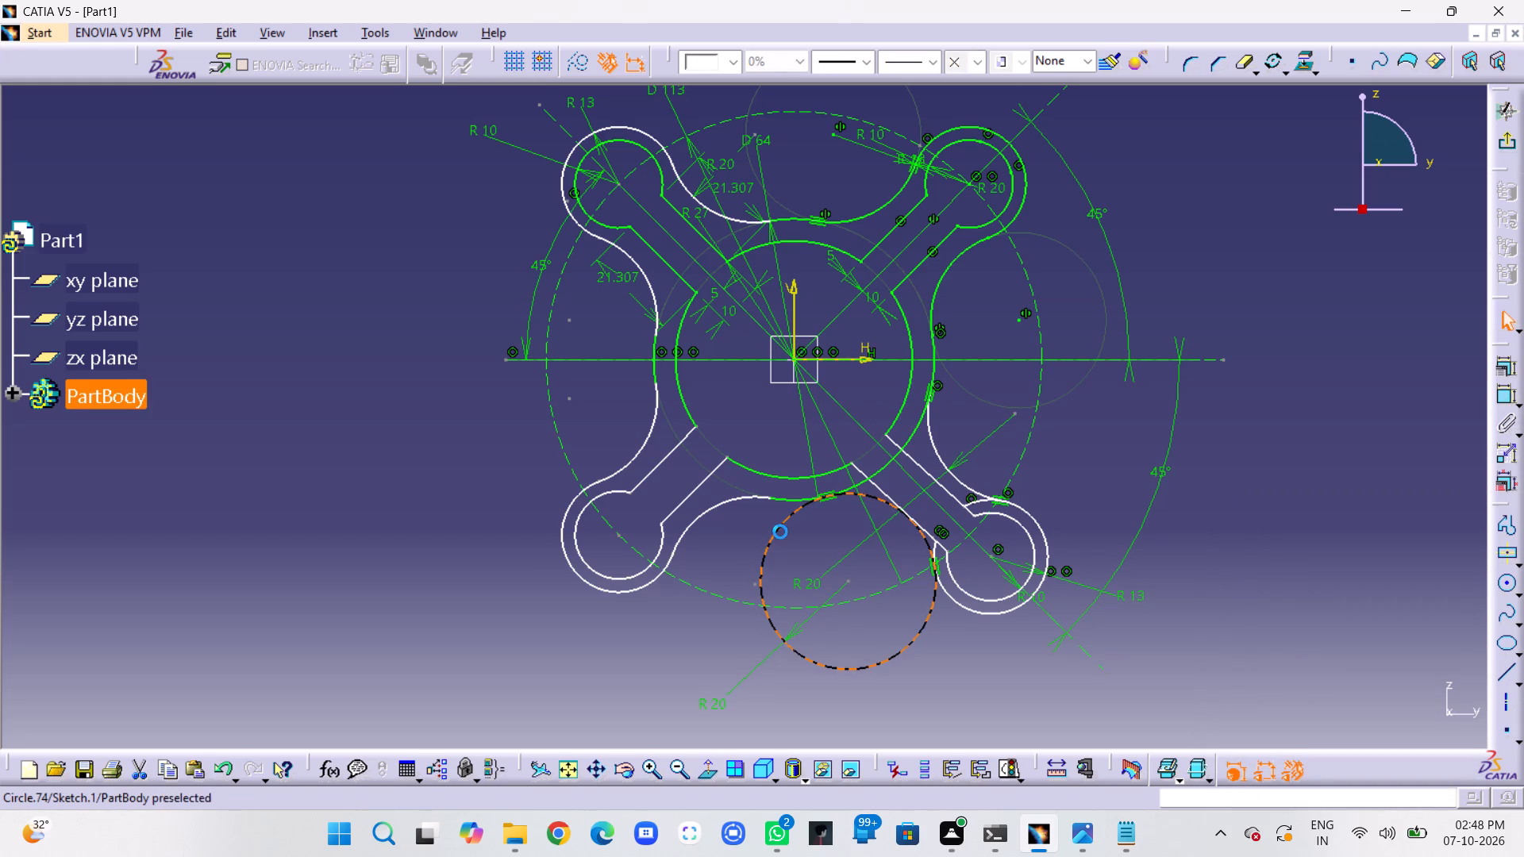
pyautogui.press('Delete')
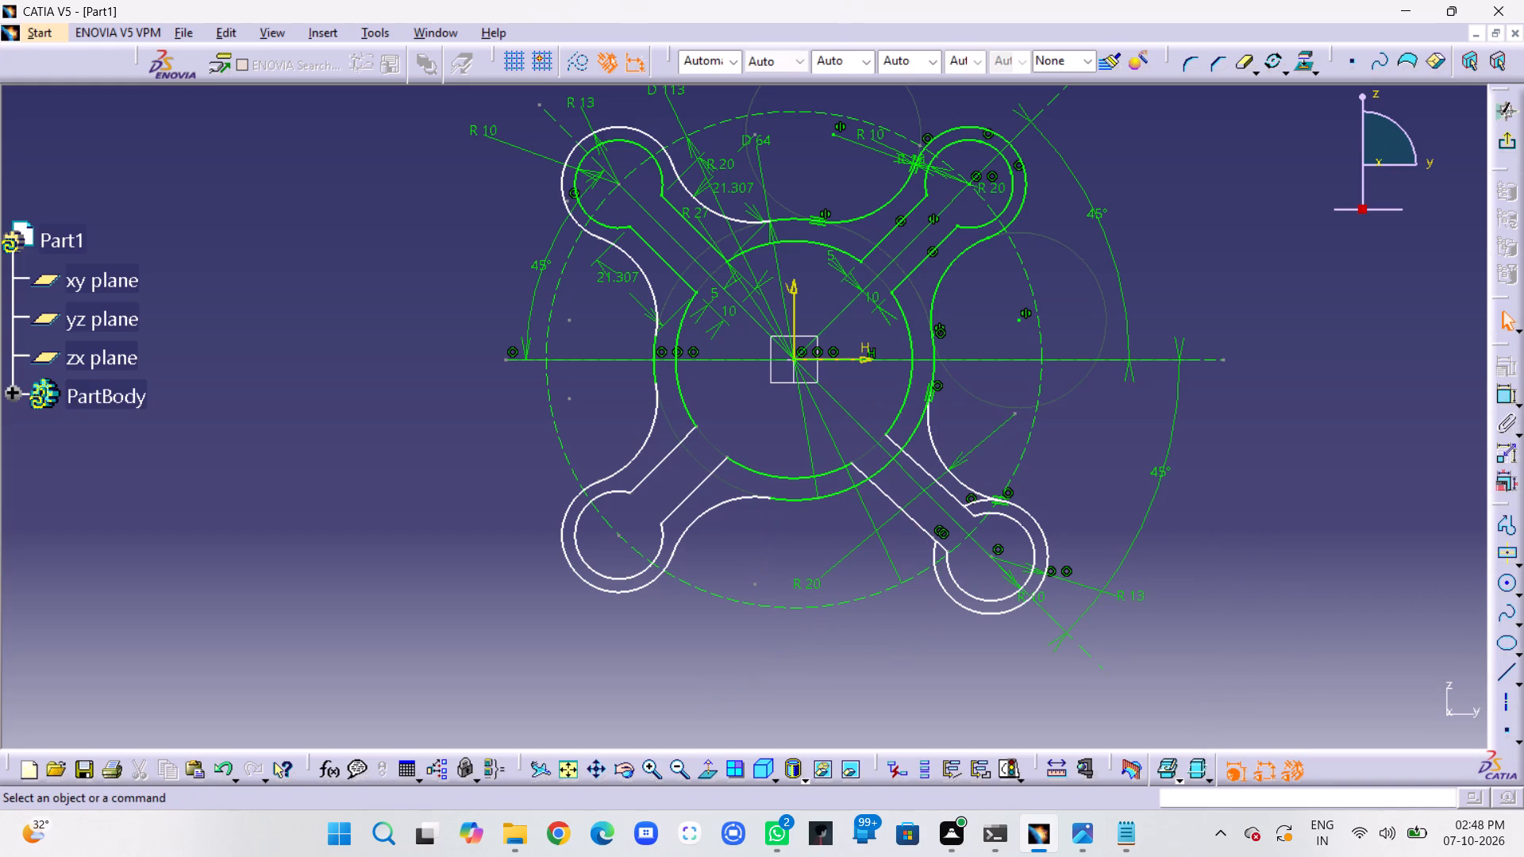
# Delete the upper straight edge of the lower-right arm.
pyautogui.moveTo(948, 516); pyautogui.dragTo(963, 442, button='middle')
pyautogui.rightClick(948, 516)
pyautogui.moveTo(1132, 386); pyautogui.dragTo(948, 329, button='middle')
pyautogui.rightClick(948, 329)
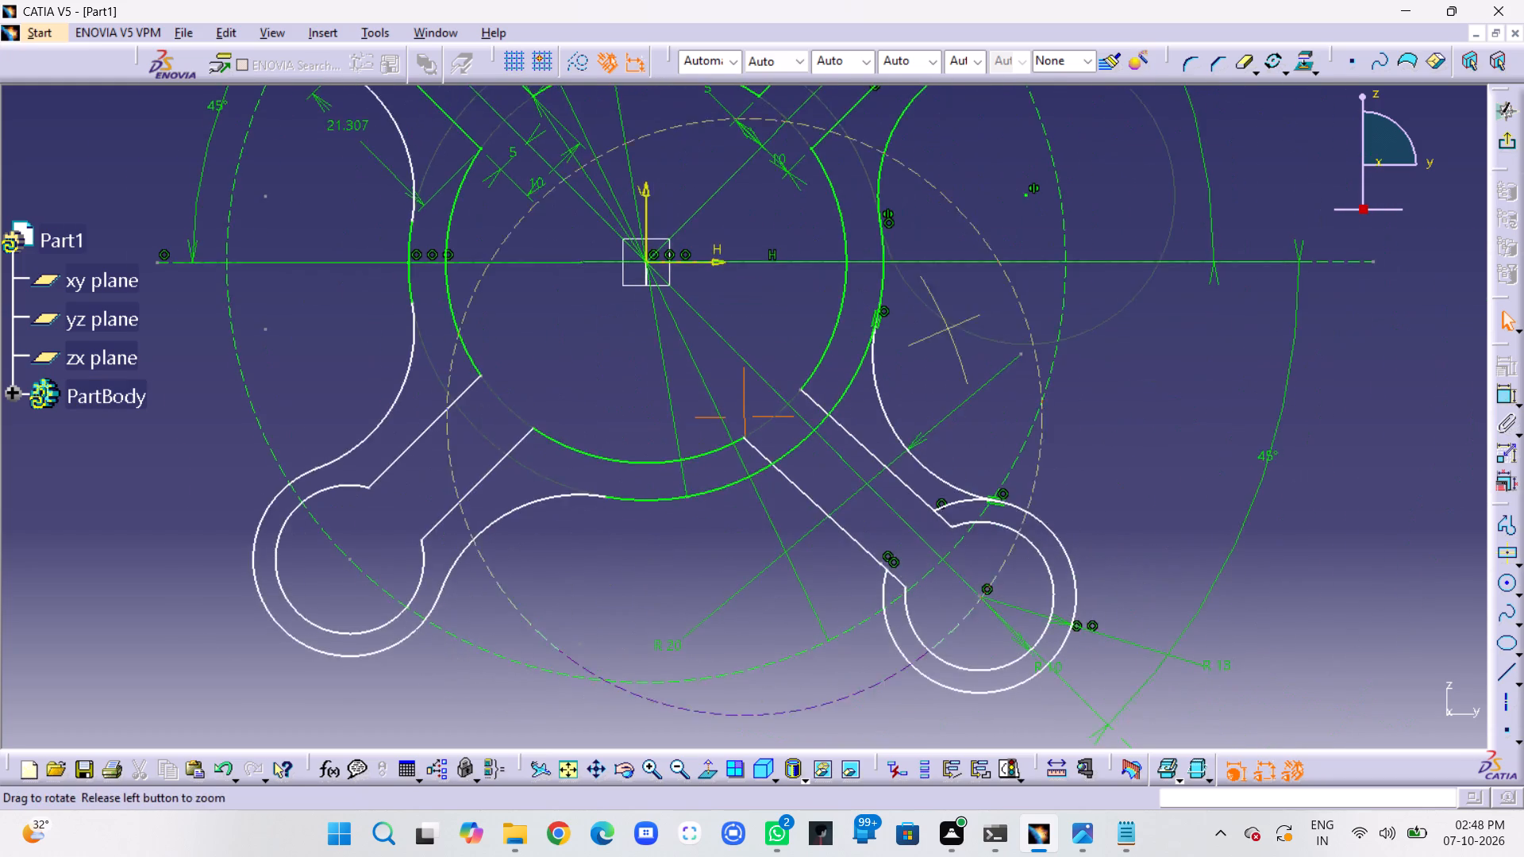
pyautogui.moveTo(948, 329); pyautogui.dragTo(999, 419, button='middle')
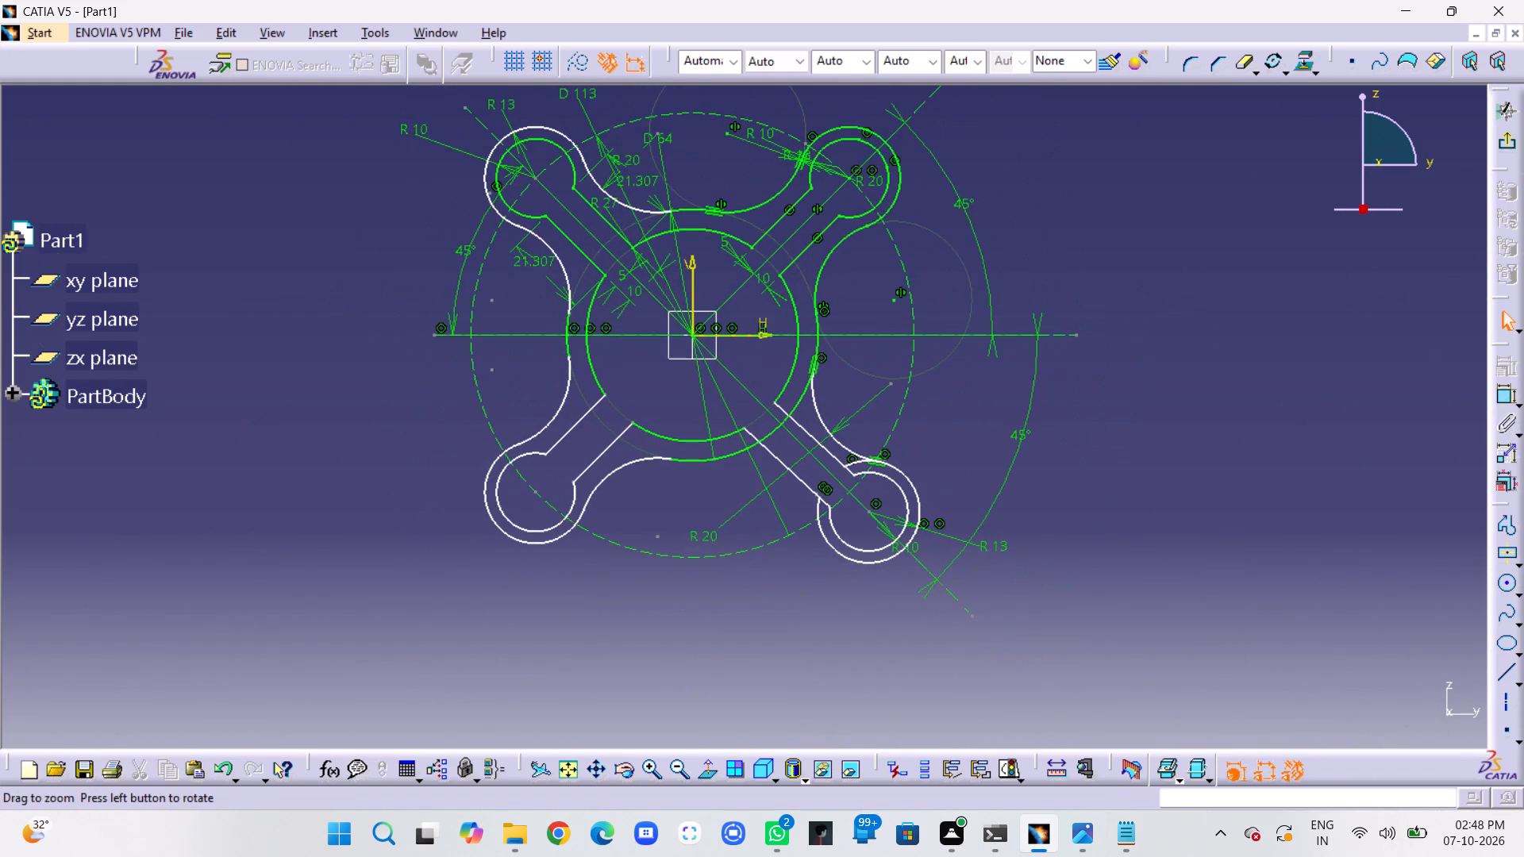
pyautogui.moveTo(999, 425); pyautogui.dragTo(1070, 187, button='middle')
pyautogui.rightClick(1056, 312)
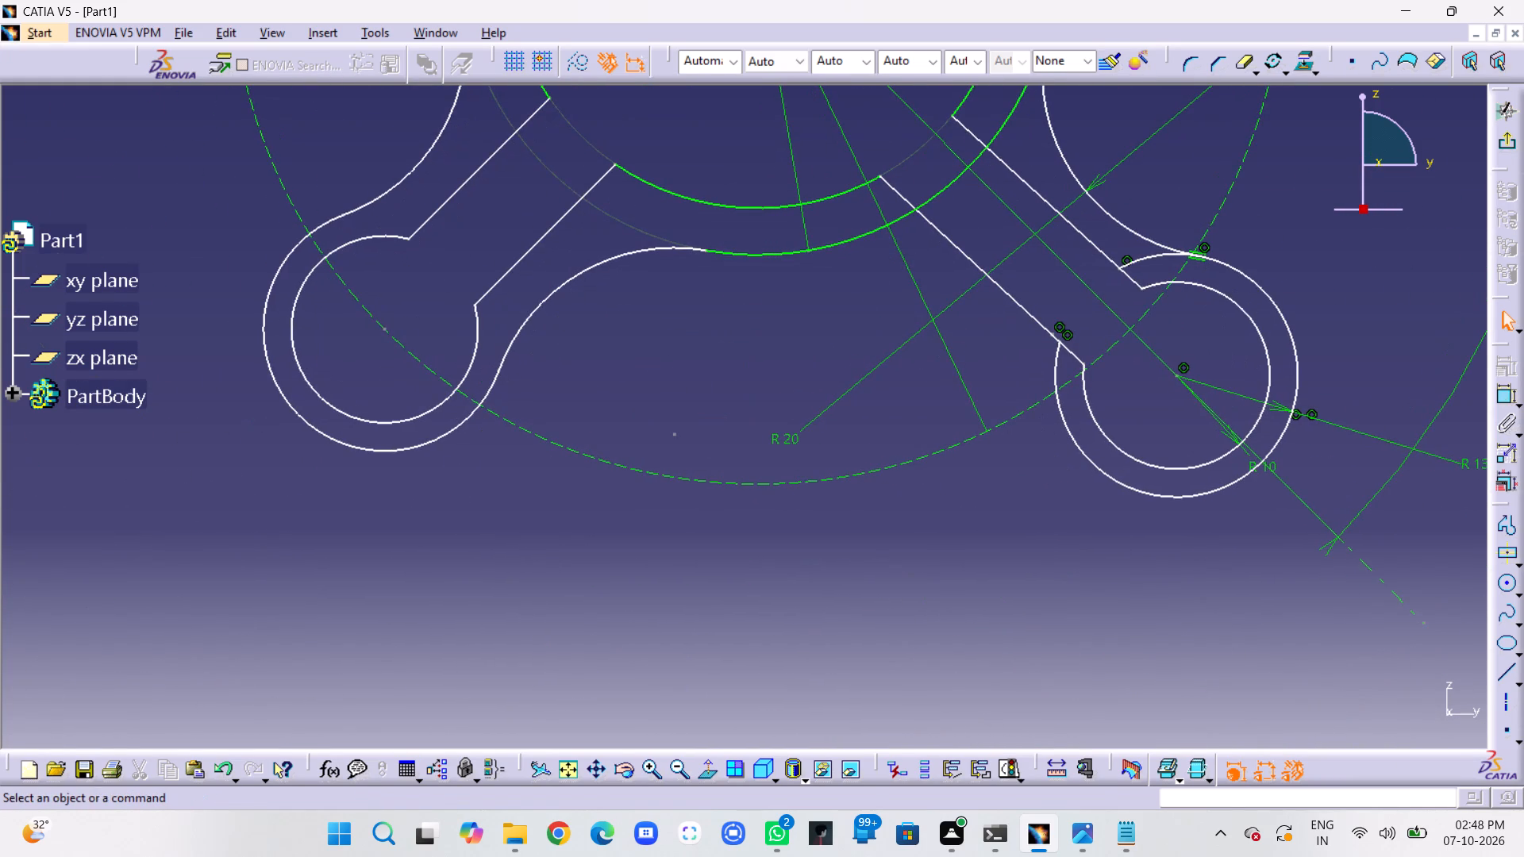
pyautogui.moveTo(1079, 324); pyautogui.dragTo(827, 571, button='middle')
pyautogui.rightClick(793, 428)
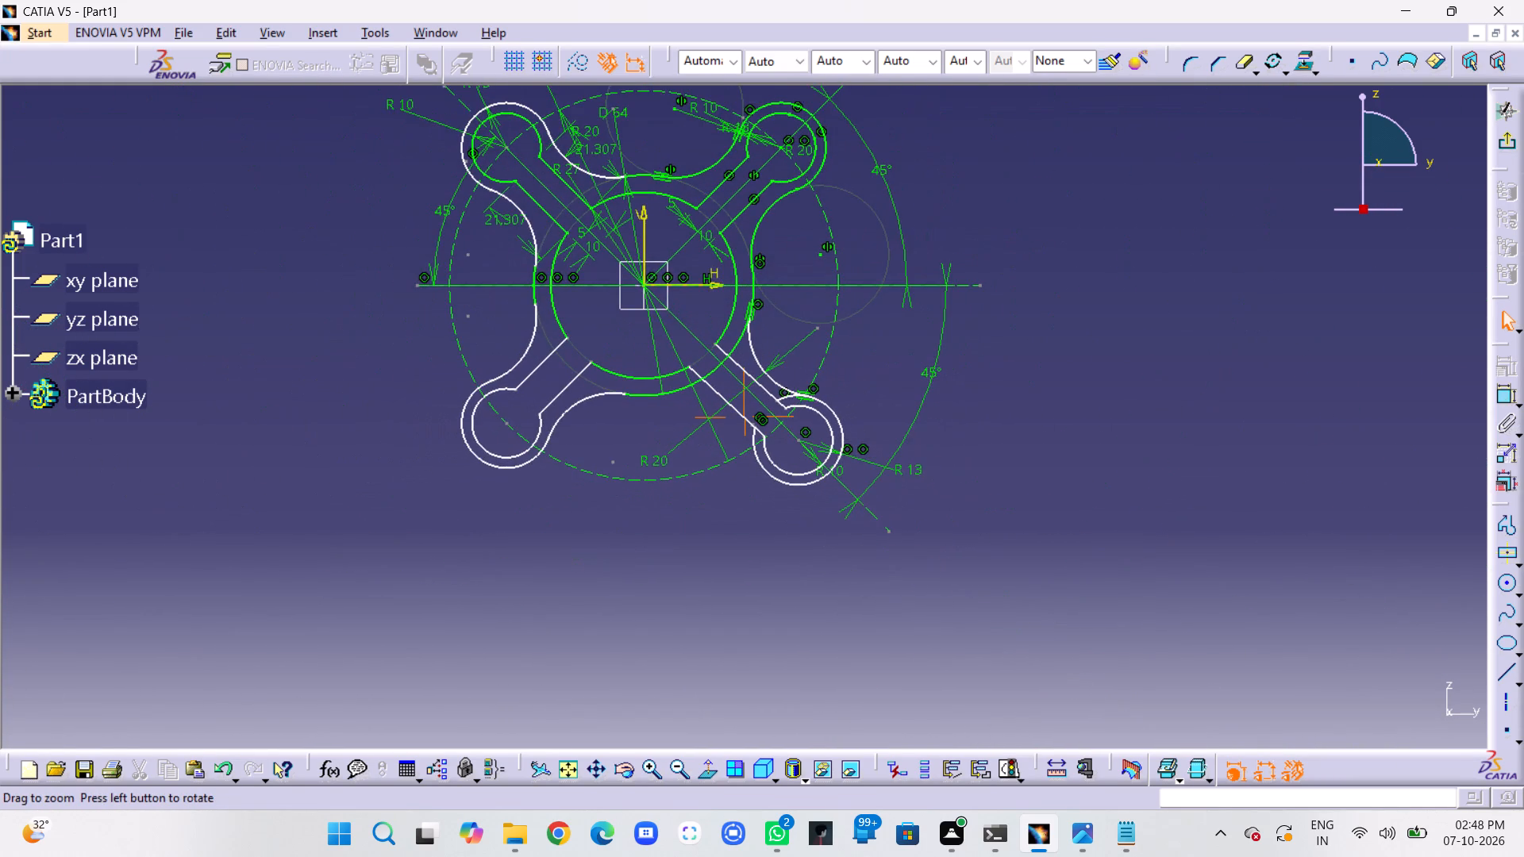
pyautogui.moveTo(827, 571); pyautogui.dragTo(873, 363, button='middle')
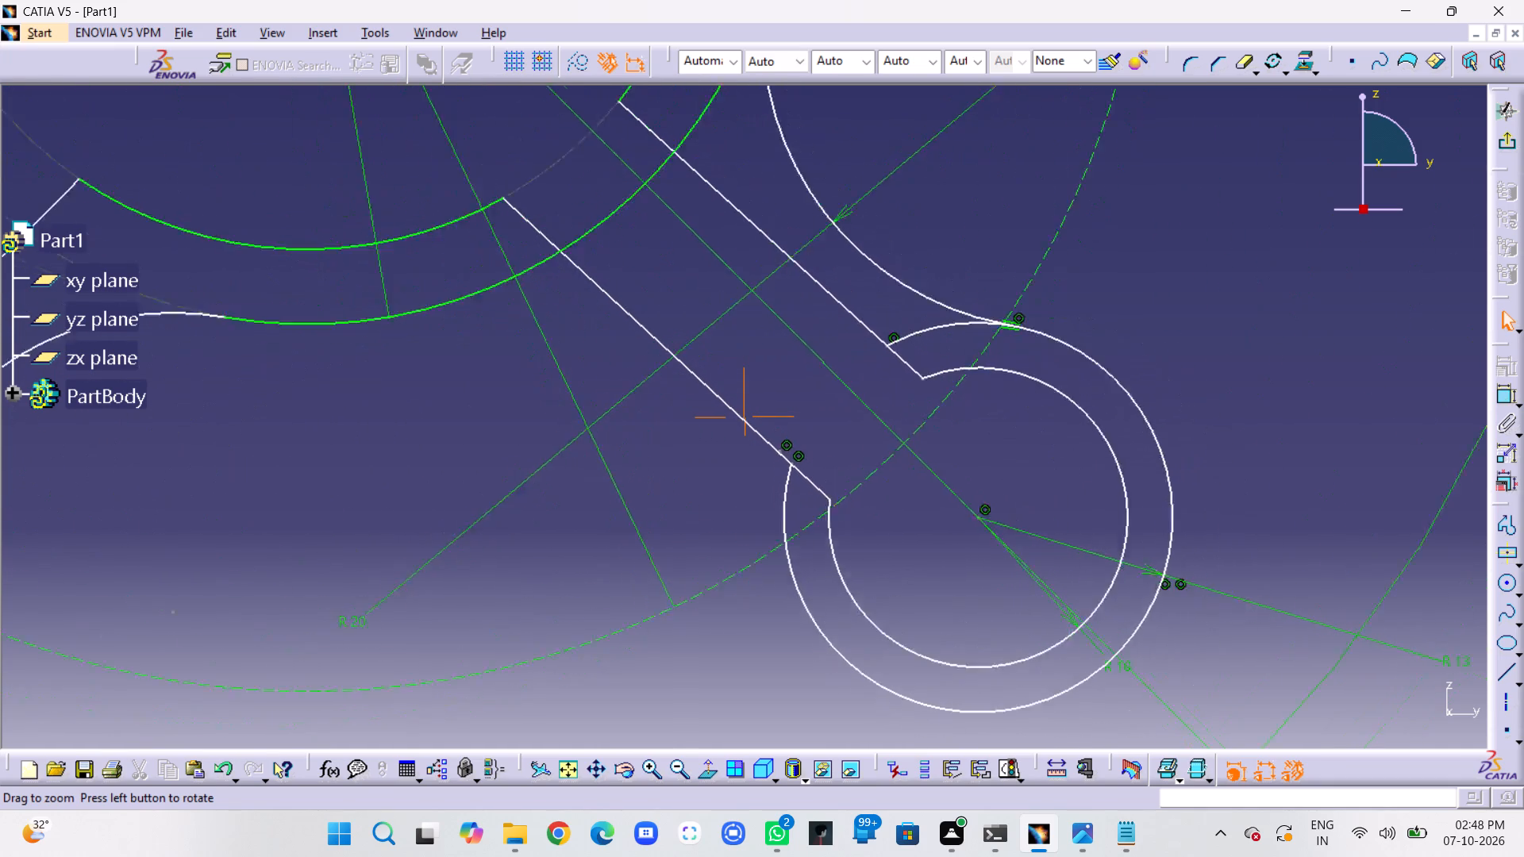
pyautogui.moveTo(873, 363); pyautogui.dragTo(913, 484, button='middle')
pyautogui.moveTo(912, 463); pyautogui.dragTo(942, 507, button='middle')
pyautogui.rightClick(942, 543)
pyautogui.click(824, 440)
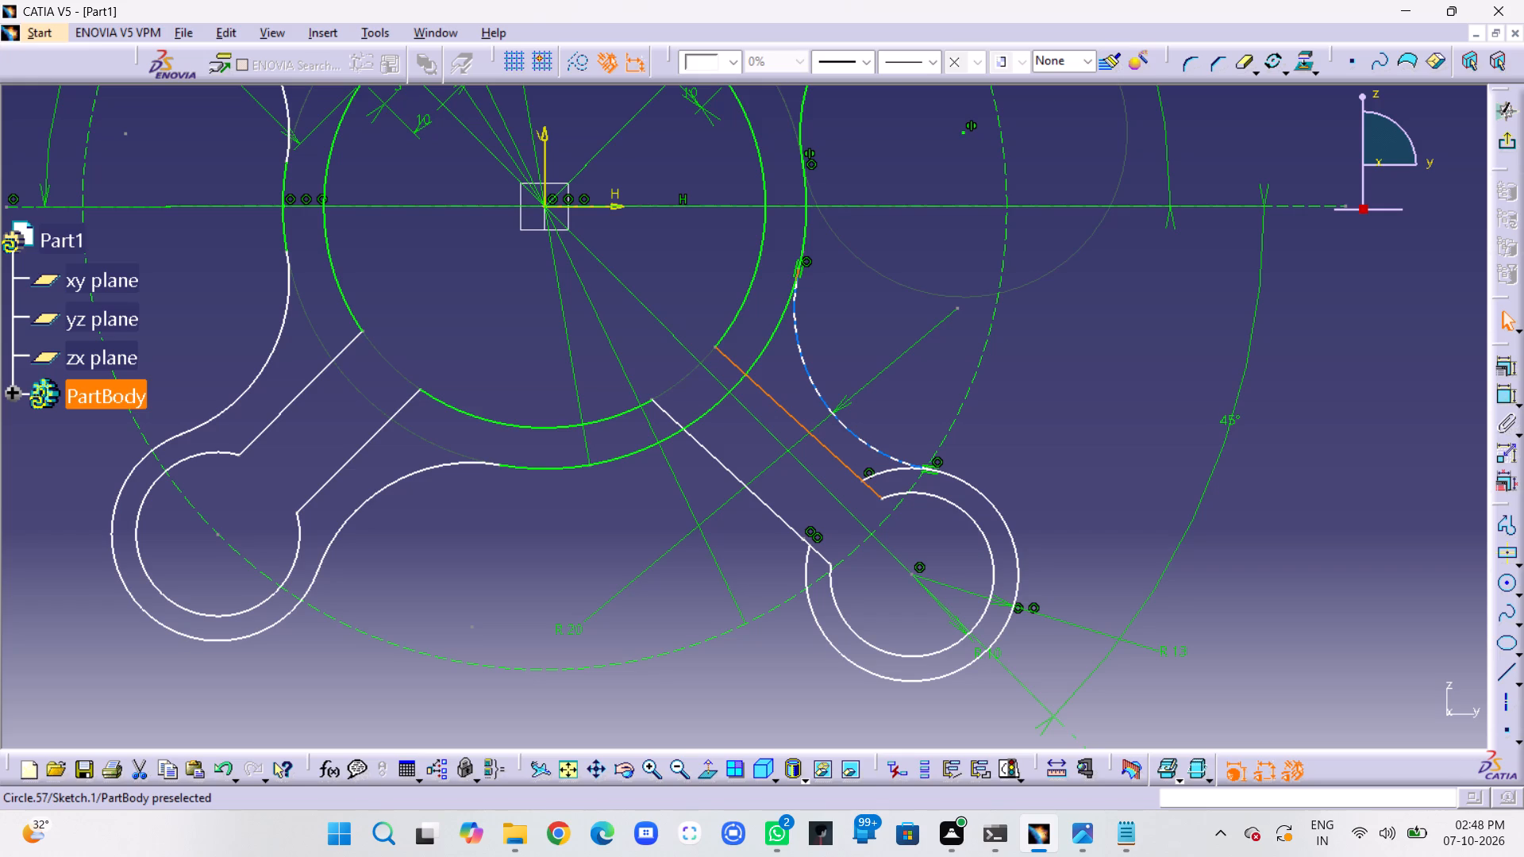
pyautogui.press('Delete')
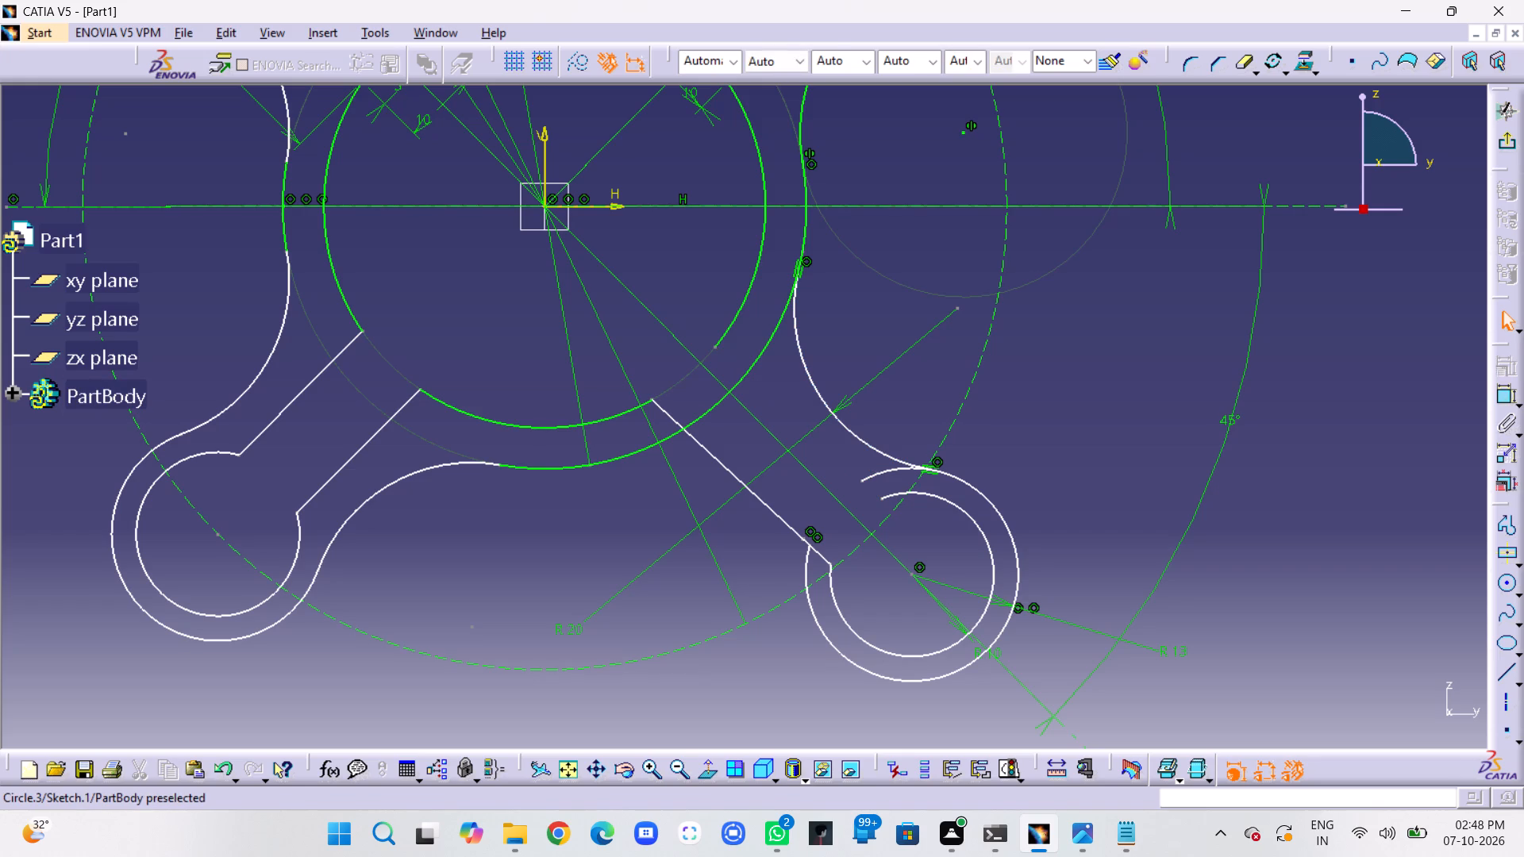
# Delete the remaining lower straight edge of the lower-right arm.
pyautogui.moveTo(922, 392); pyautogui.dragTo(931, 463, button='middle')
pyautogui.rightClick(928, 395)
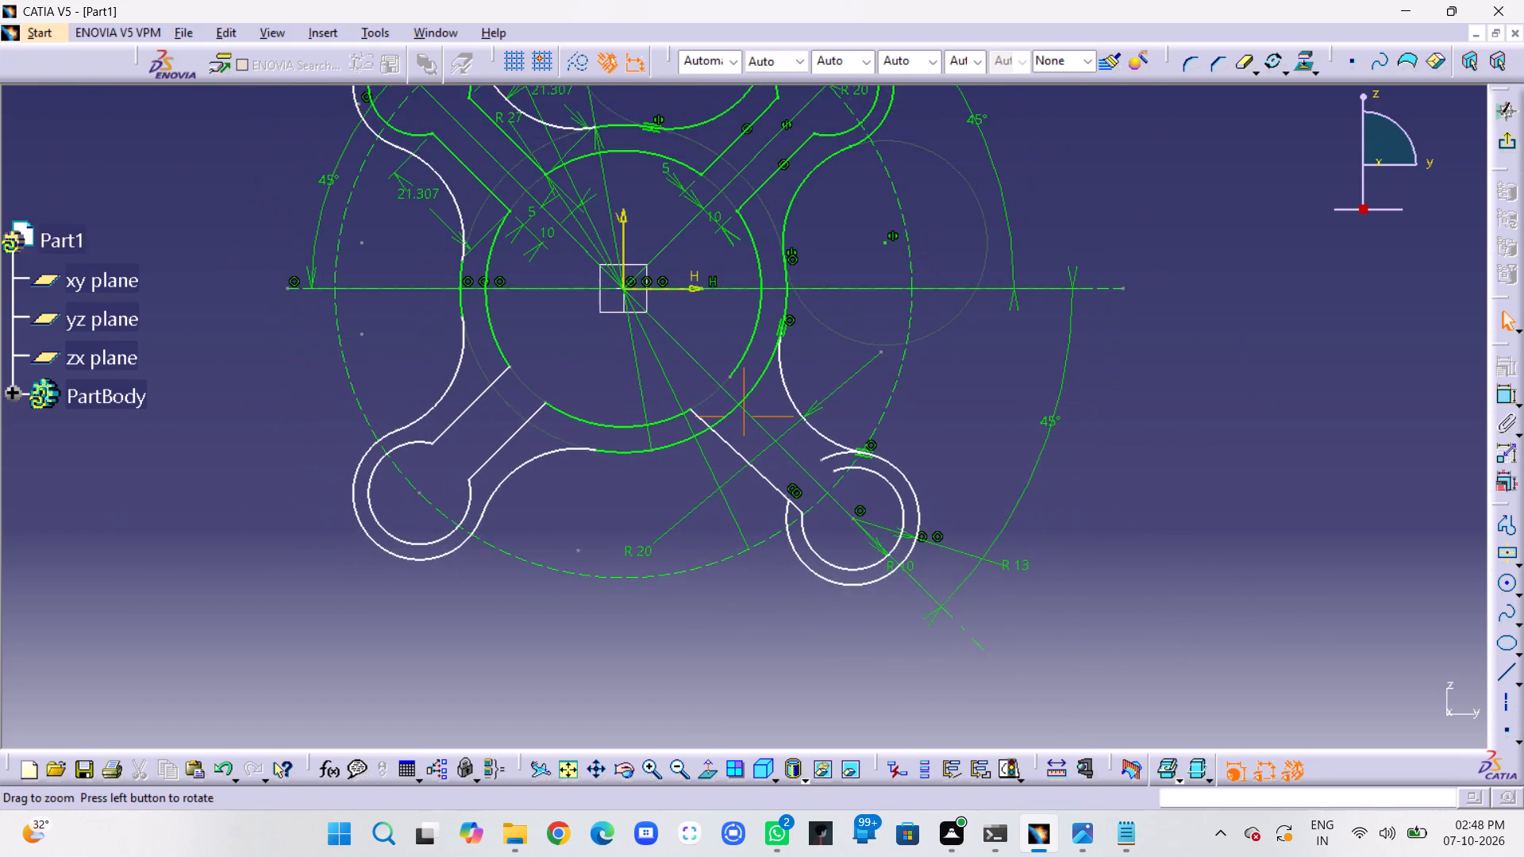
pyautogui.moveTo(931, 463); pyautogui.dragTo(935, 459, button='middle')
pyautogui.moveTo(941, 448); pyautogui.dragTo(962, 465, button='middle')
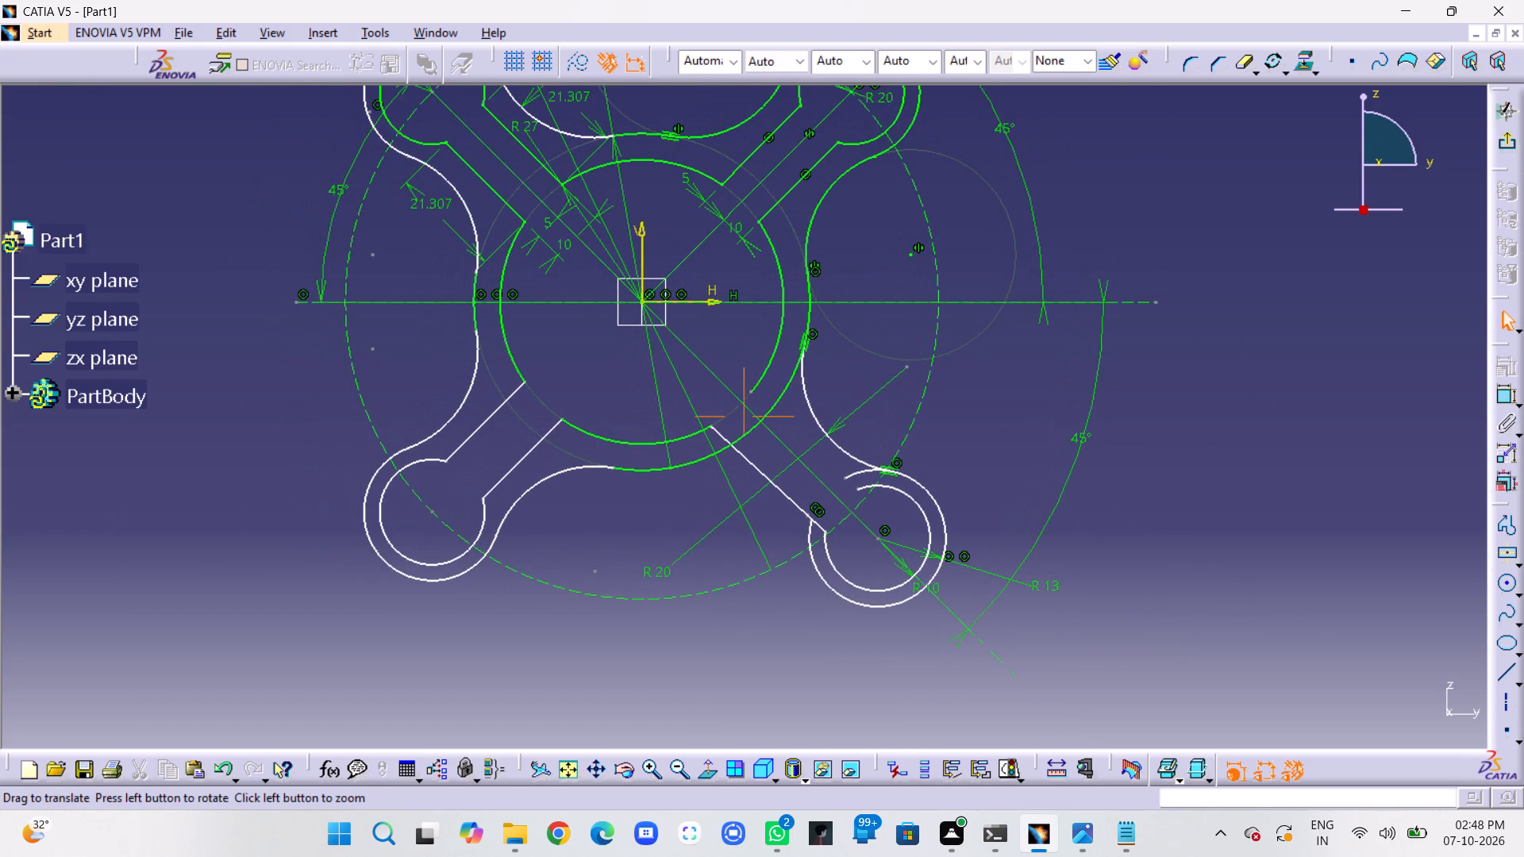
pyautogui.moveTo(962, 465); pyautogui.dragTo(991, 575, button='middle')
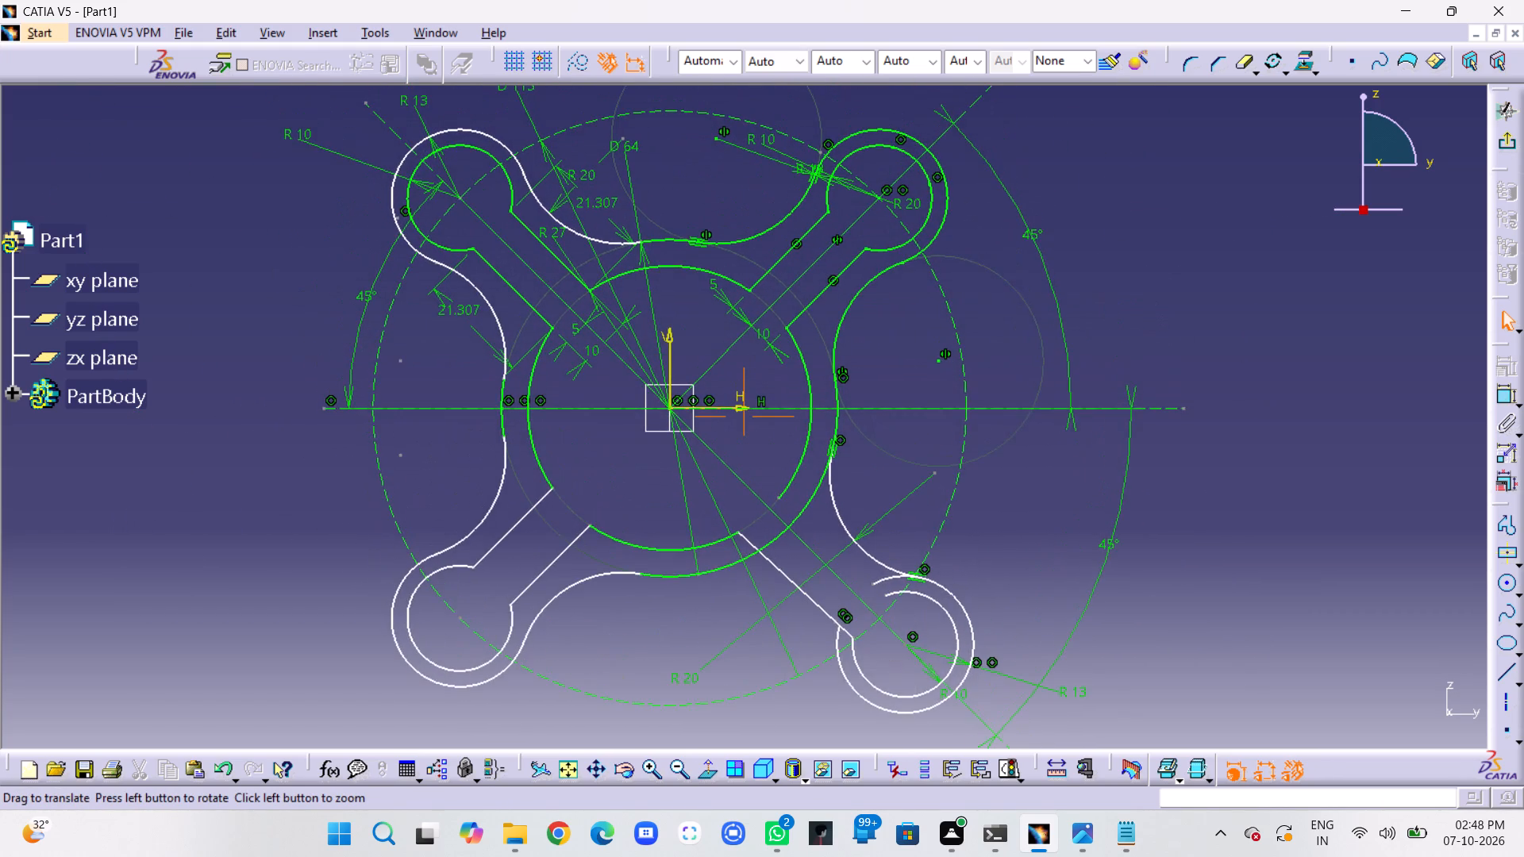
pyautogui.moveTo(991, 575); pyautogui.dragTo(993, 580, button='middle')
pyautogui.rightClick(991, 575)
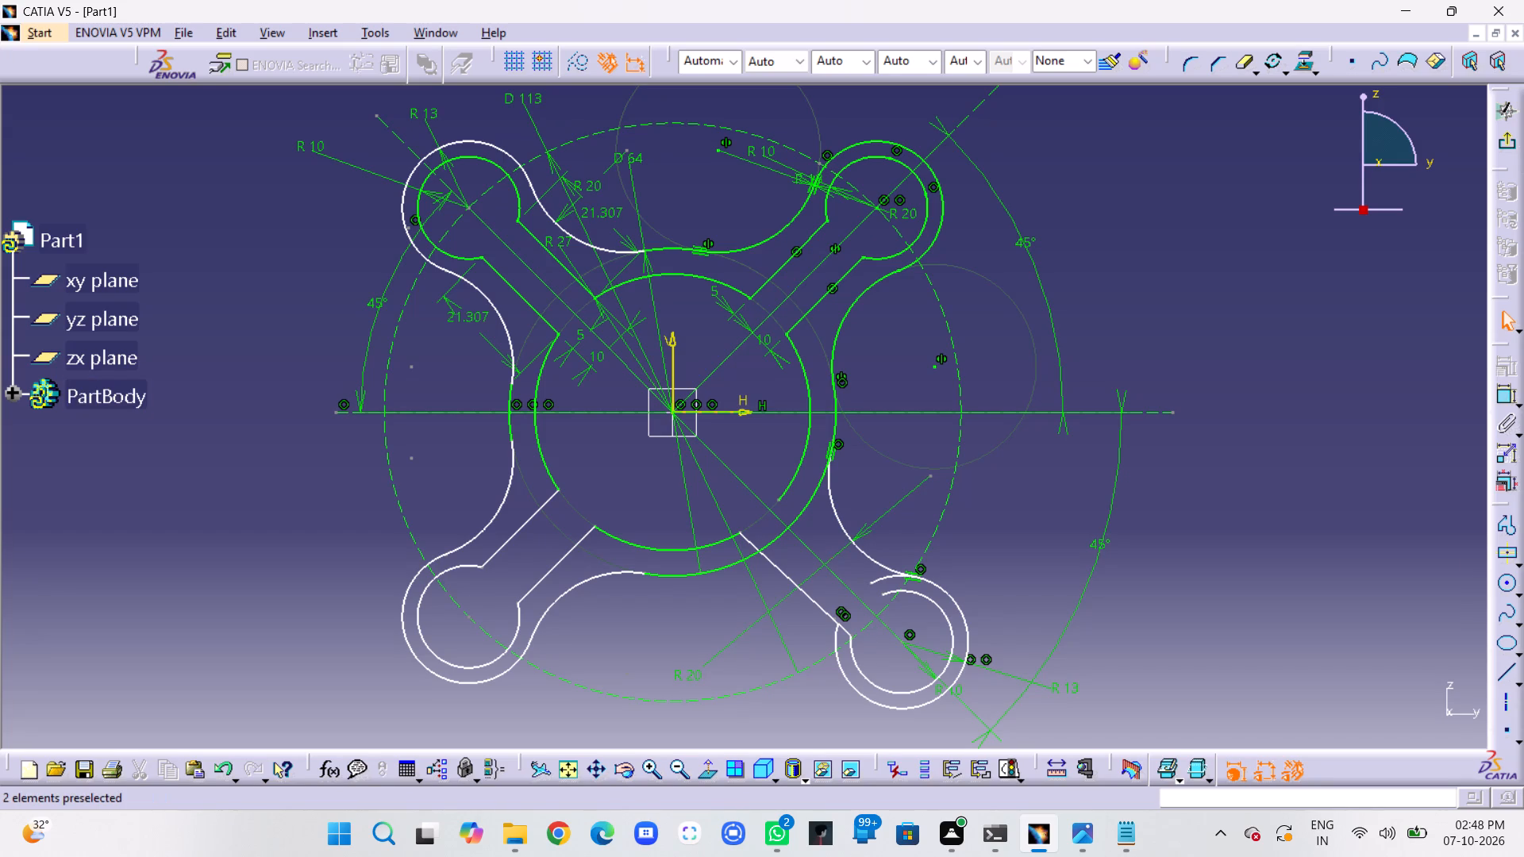
pyautogui.moveTo(936, 529); pyautogui.dragTo(937, 530, button='middle')
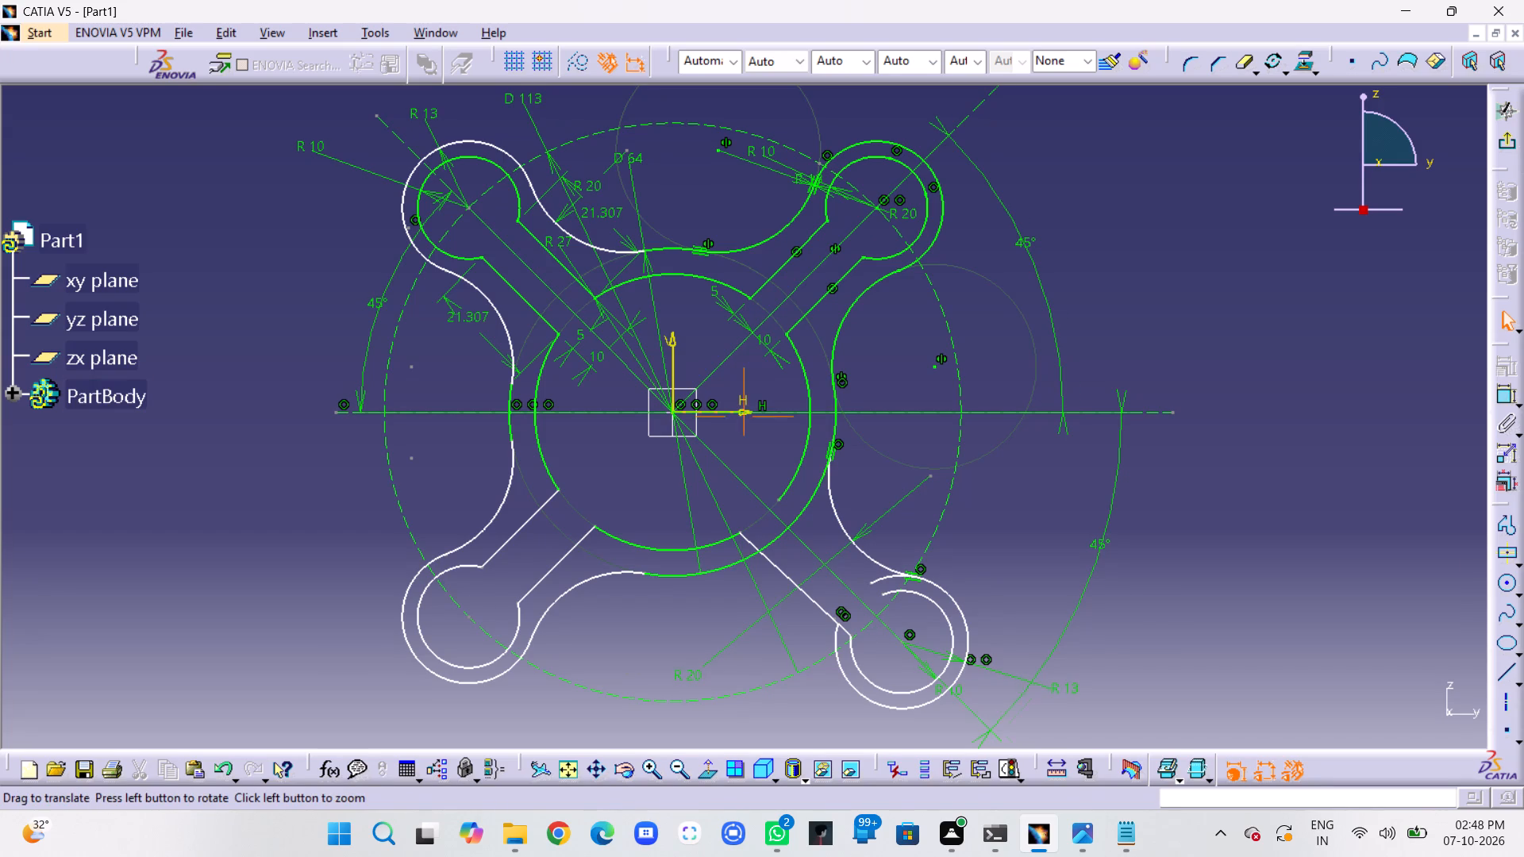
pyautogui.moveTo(937, 530); pyautogui.dragTo(1089, 470, button='middle')
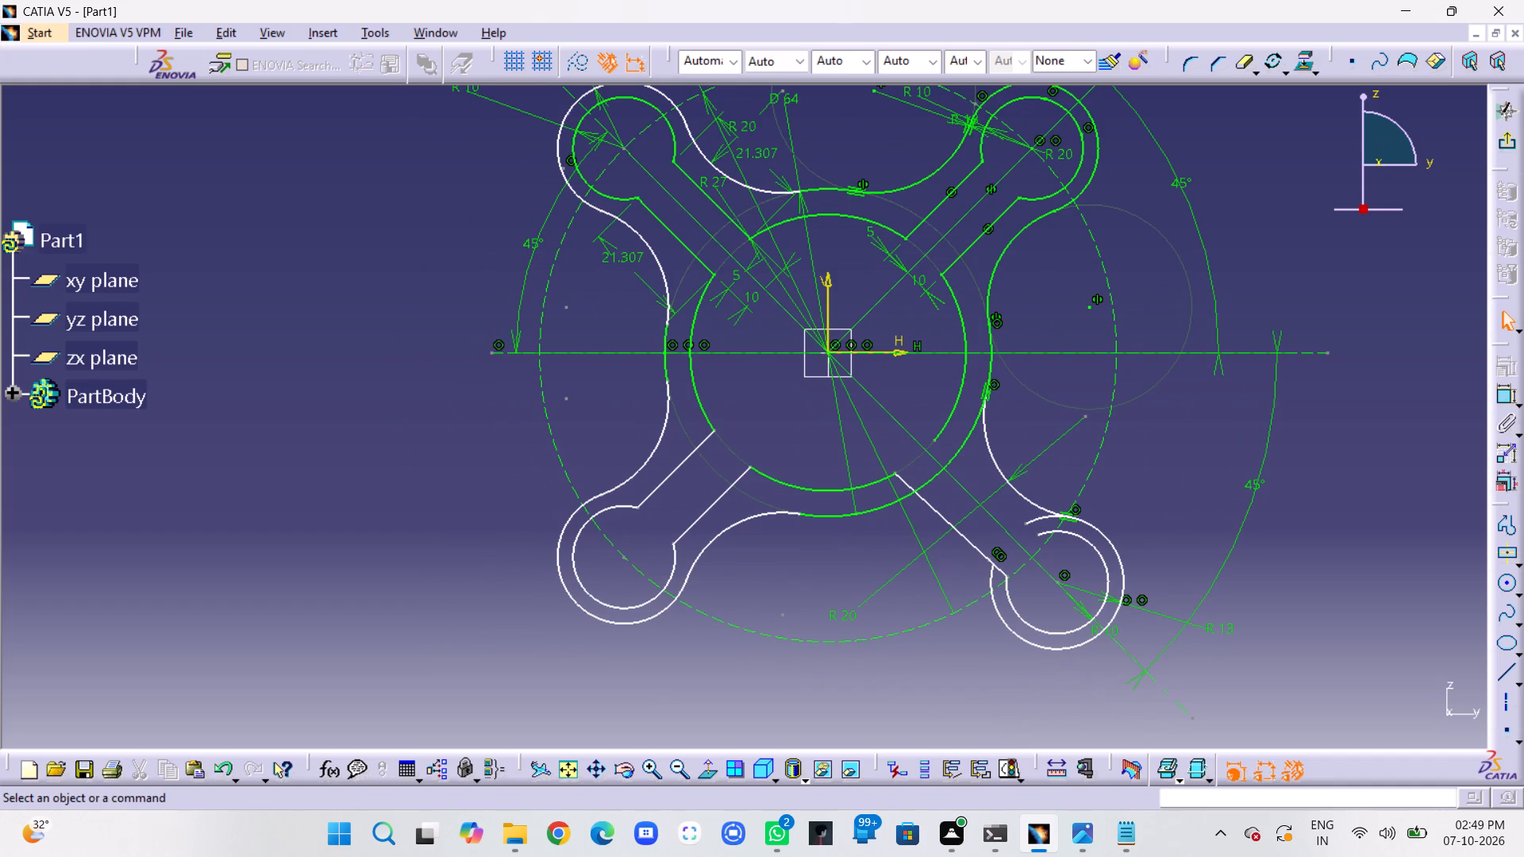
pyautogui.click(949, 527)
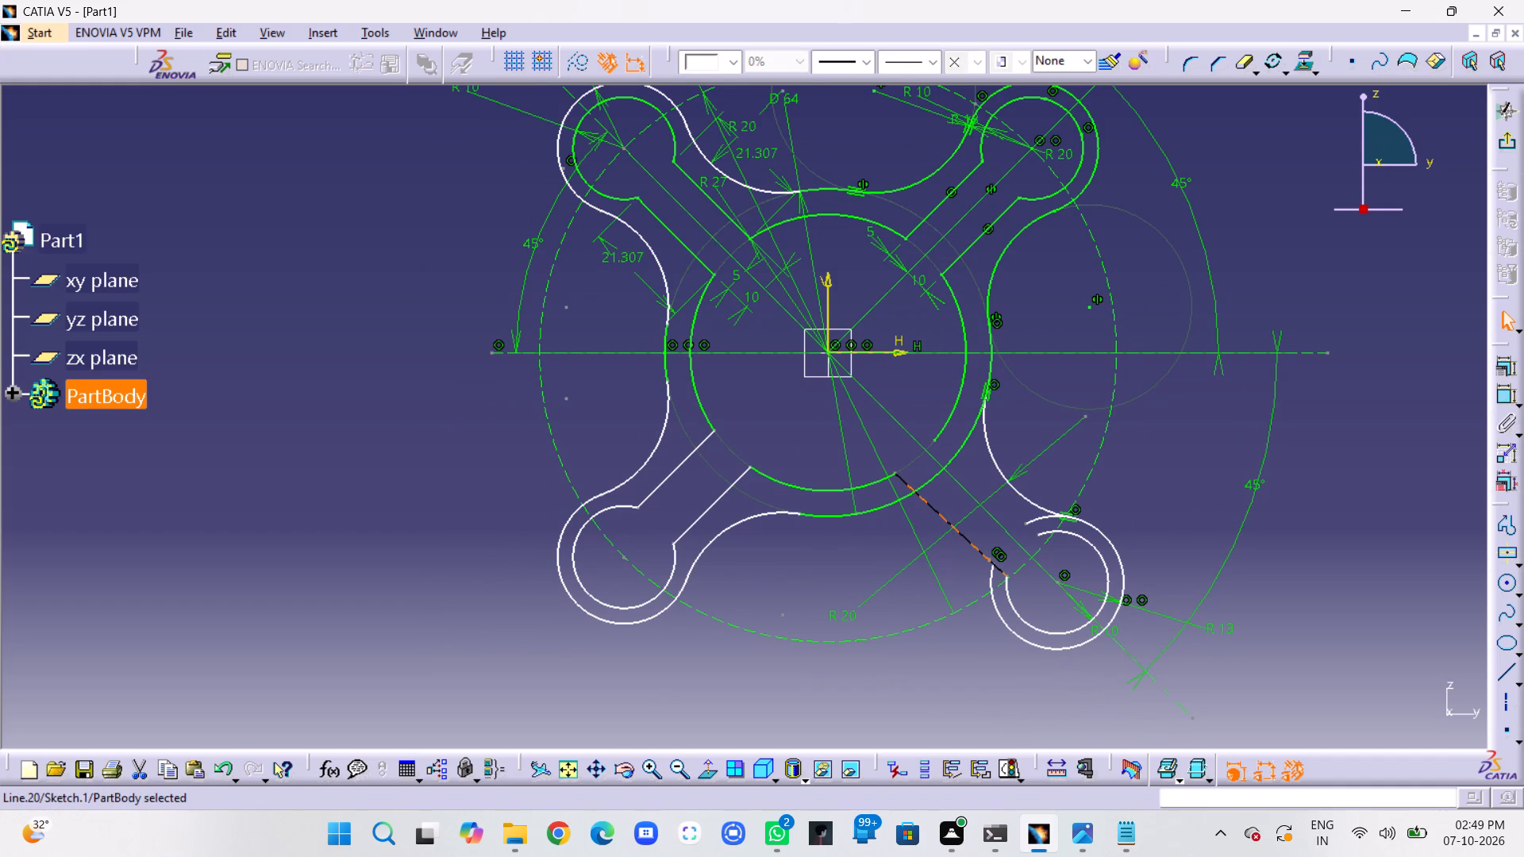
pyautogui.press('Delete')
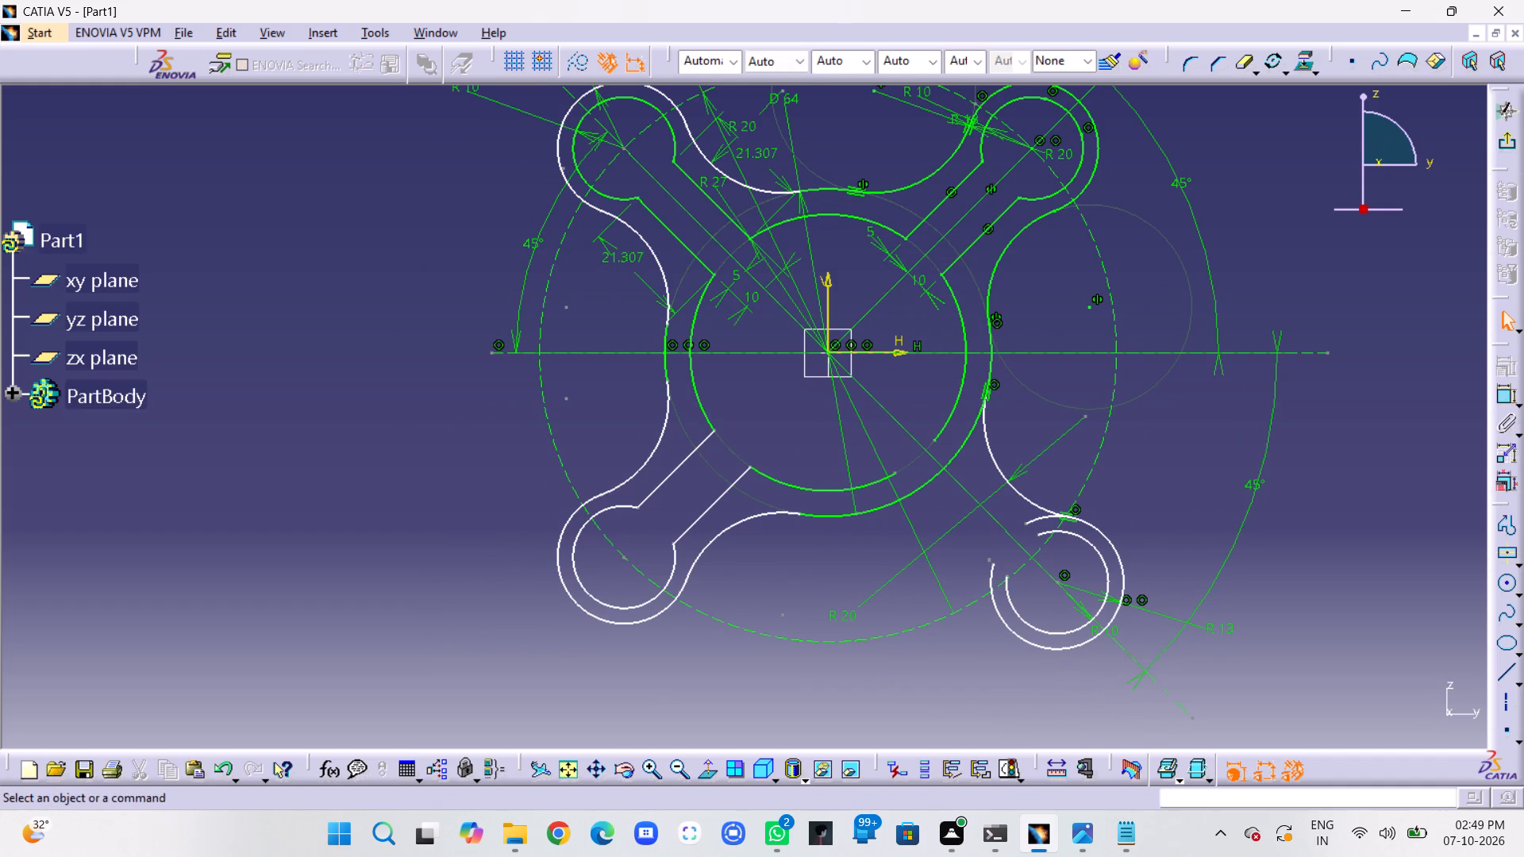
# Delete the stray point beside the lower-right arm's end and the outer R 13 arc around it.
pyautogui.click(991, 560)
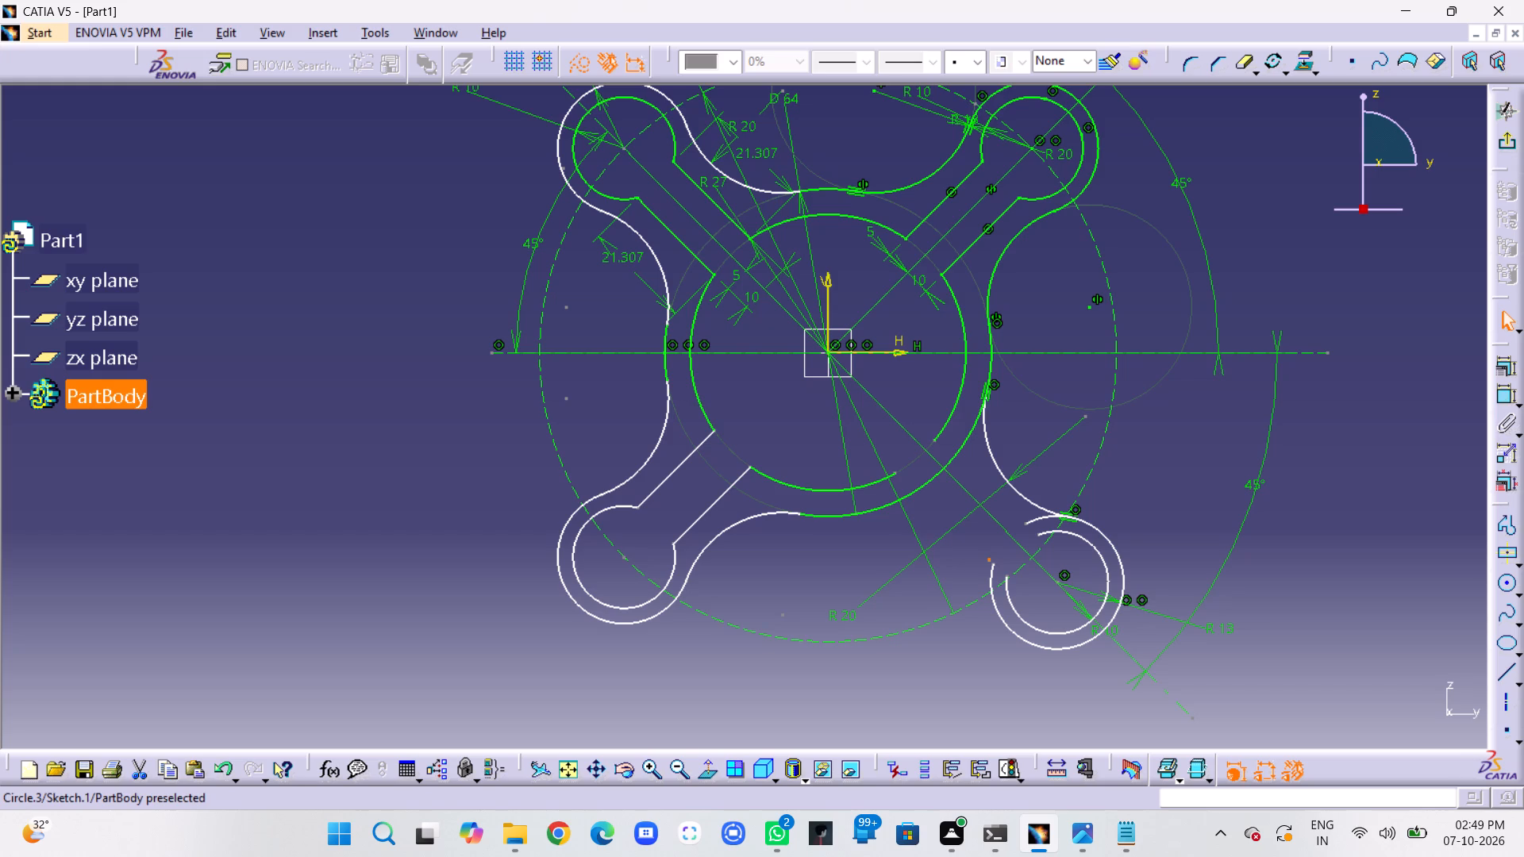
pyautogui.press('Delete')
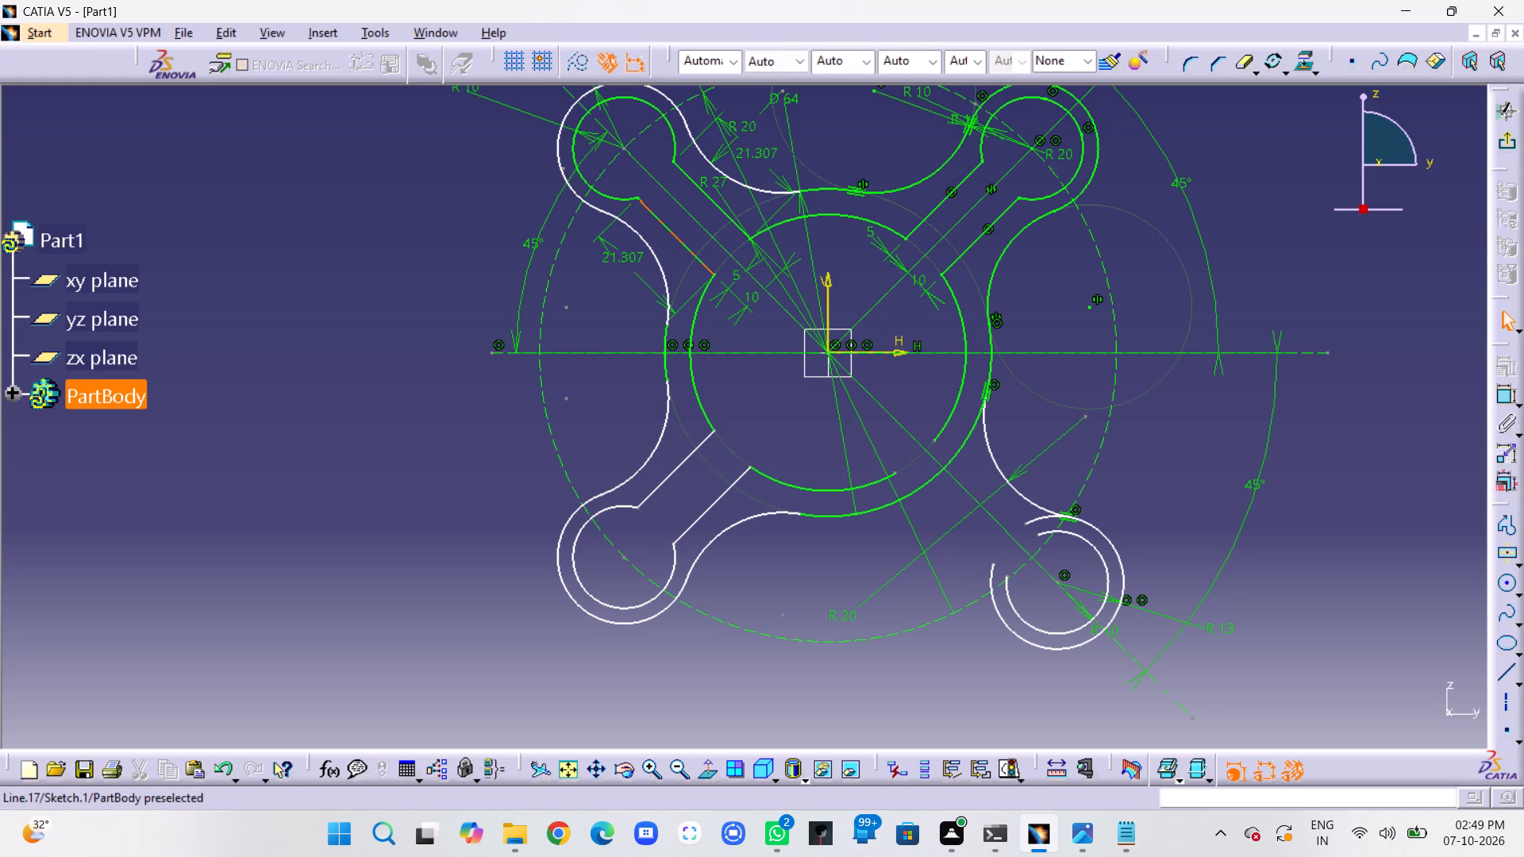
pyautogui.click(993, 575)
pyautogui.press('Delete')
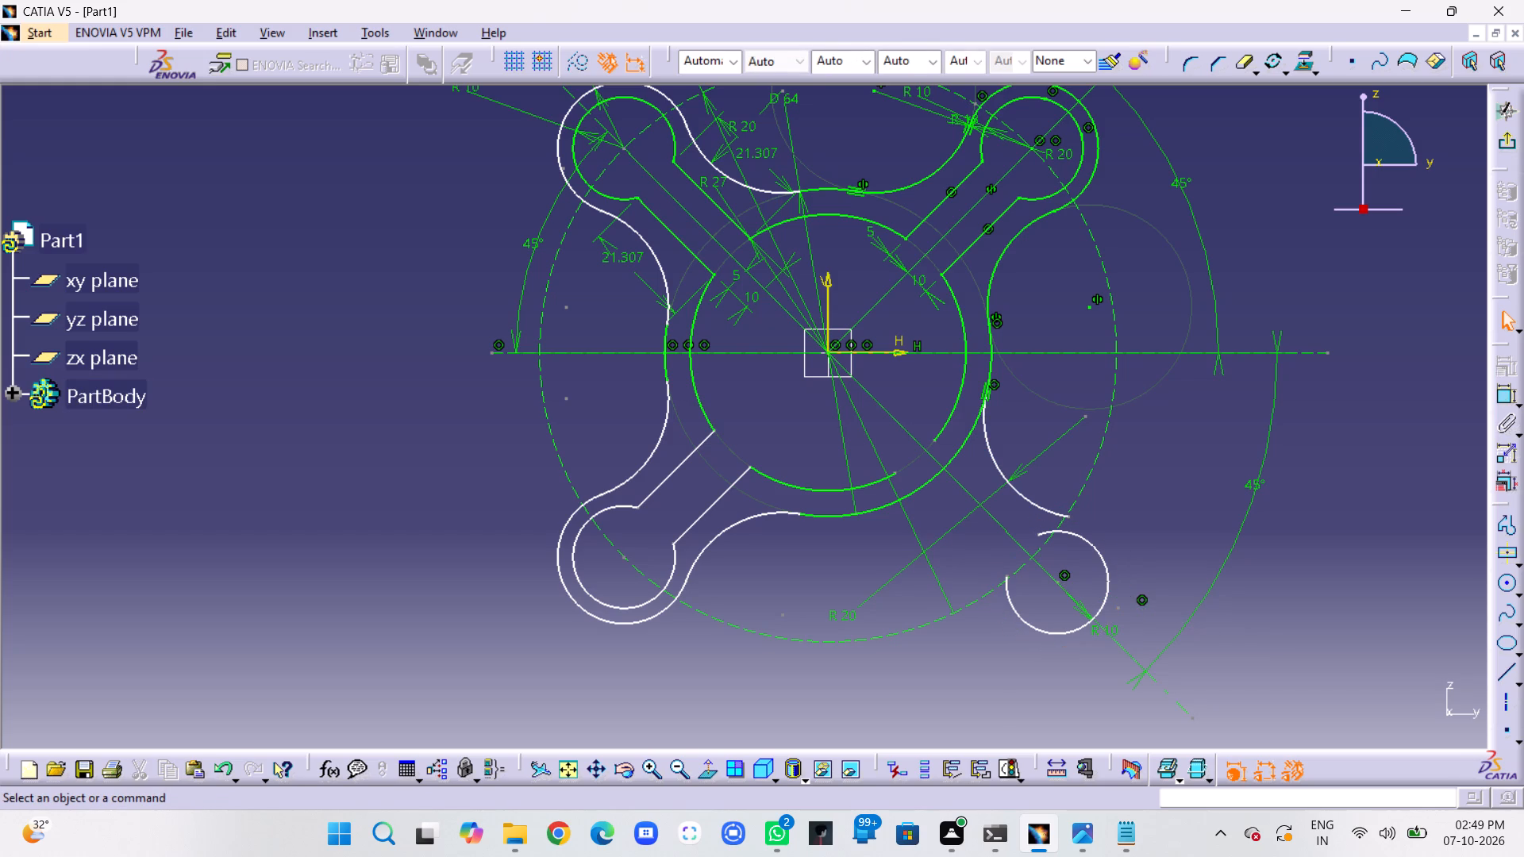
# Delete the R 10 inner end arc and the remaining R 20 fillet arc of the lower-right arm.
pyautogui.click(1080, 536)
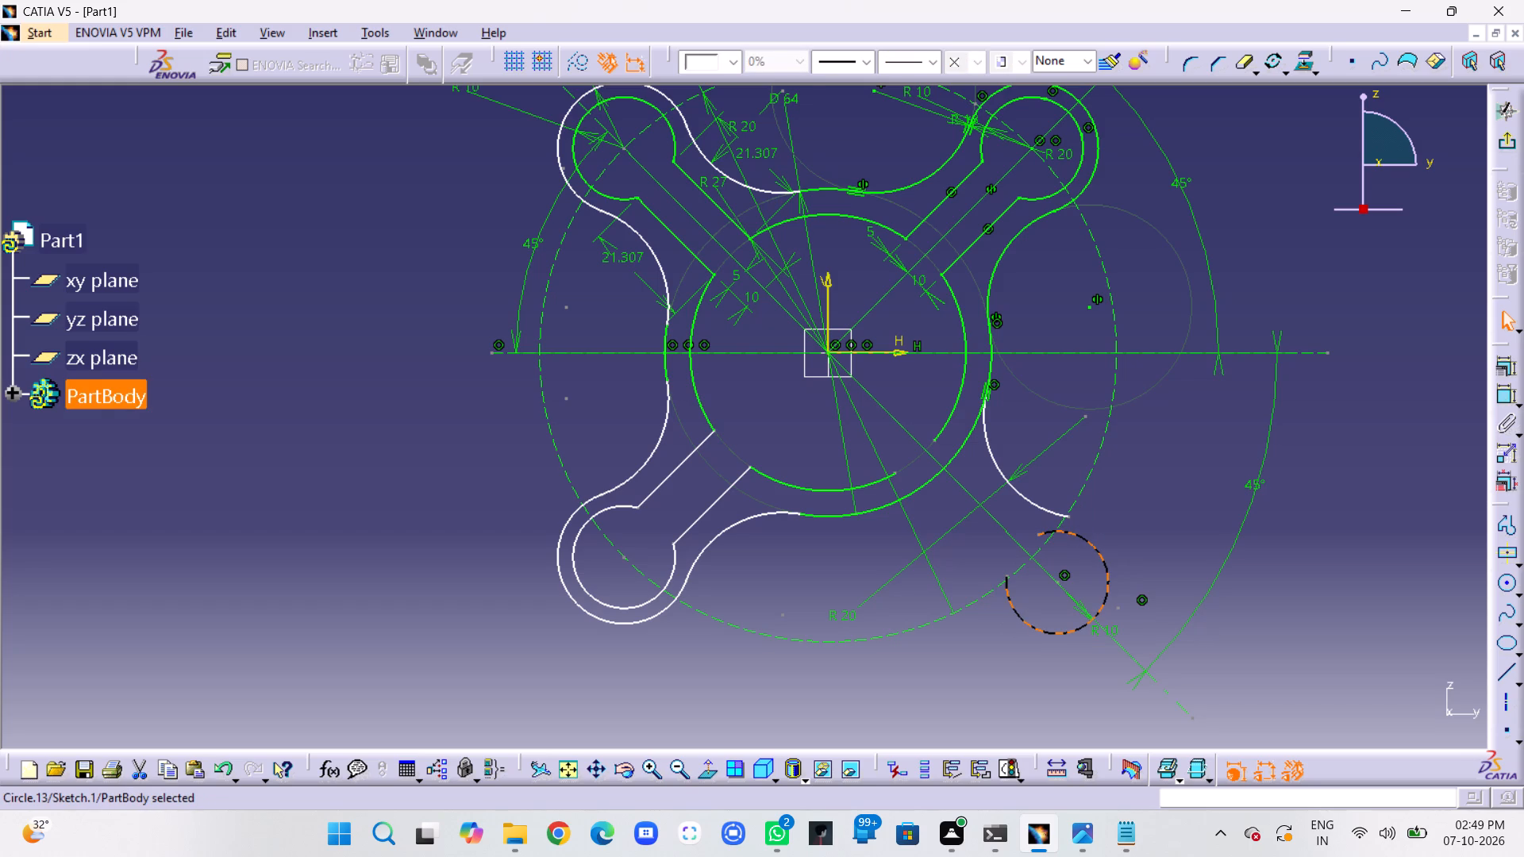
pyautogui.press('Delete')
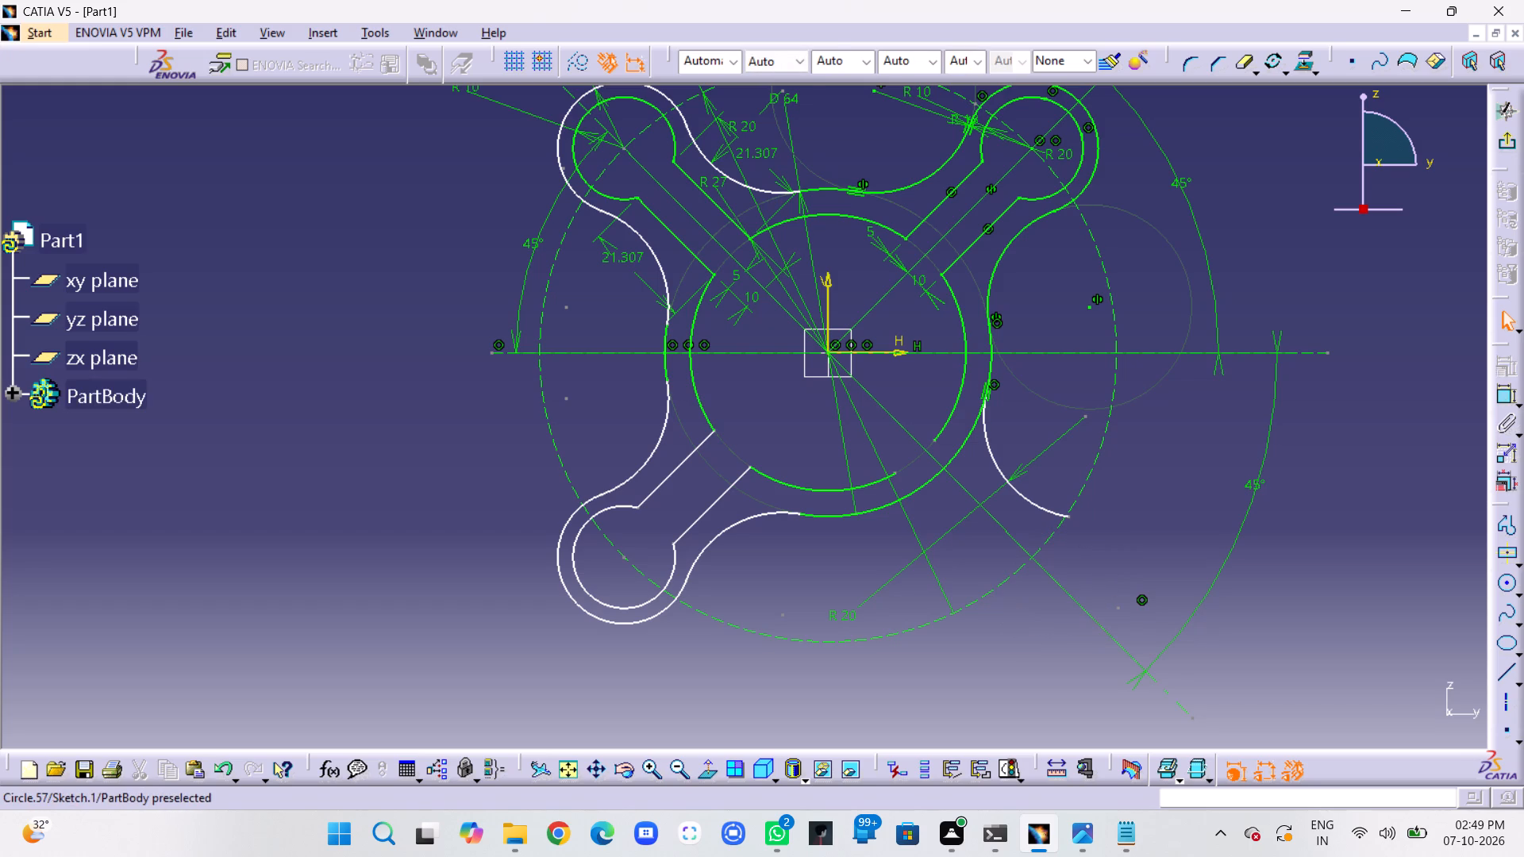
pyautogui.click(1042, 505)
pyautogui.press('Delete')
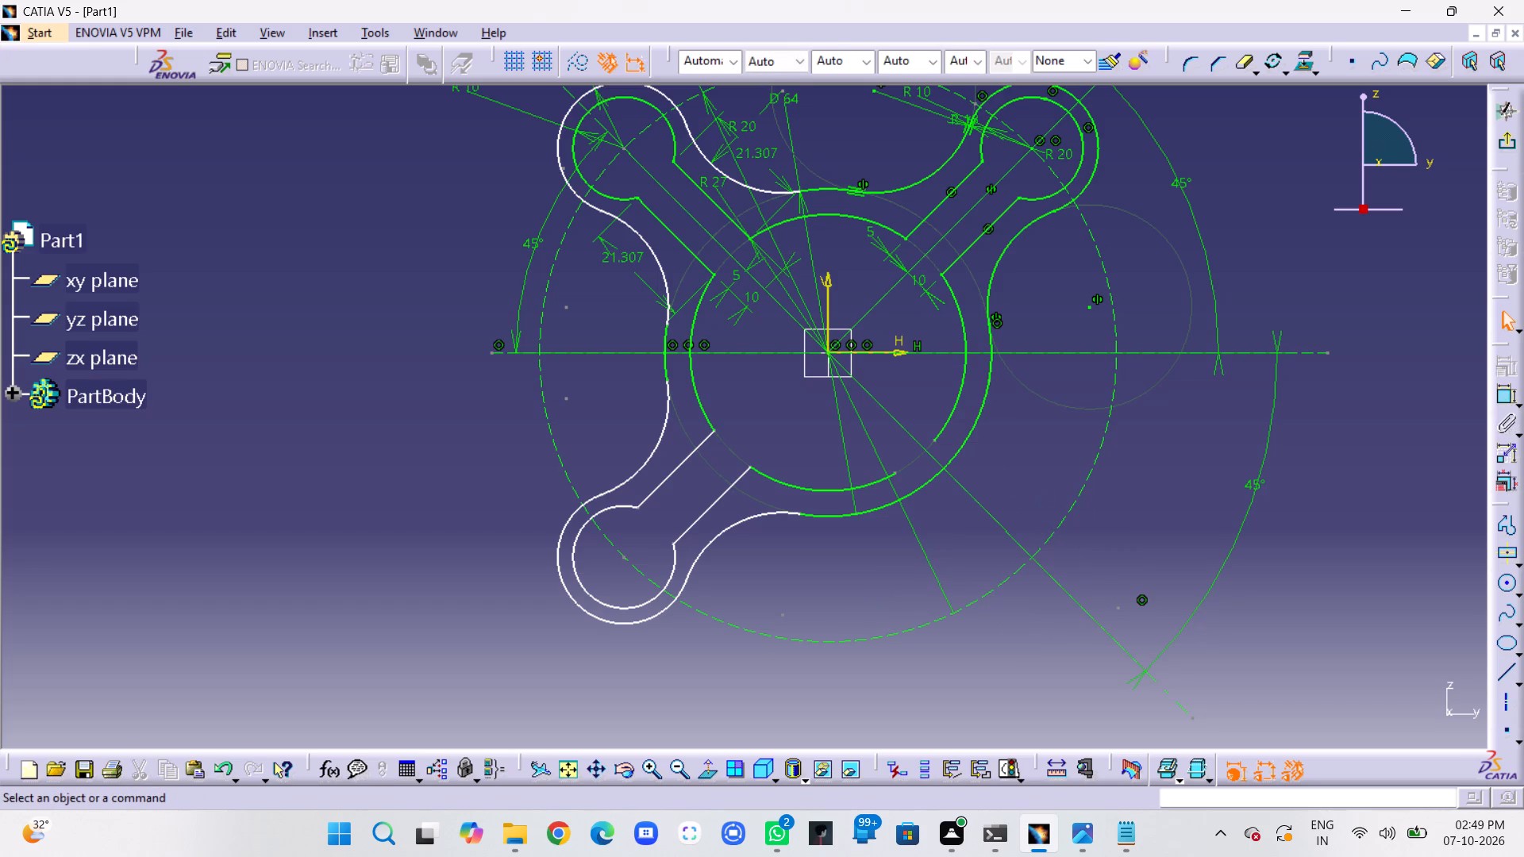
# Mirror the upper-left arm's two straight edges, inner and outer end arcs and both fillets about the upper-right arm's 45° axis.
pyautogui.click(664, 229)
pyautogui.keyDown('ctrl'); pyautogui.click(652, 258); pyautogui.keyUp('ctrl')
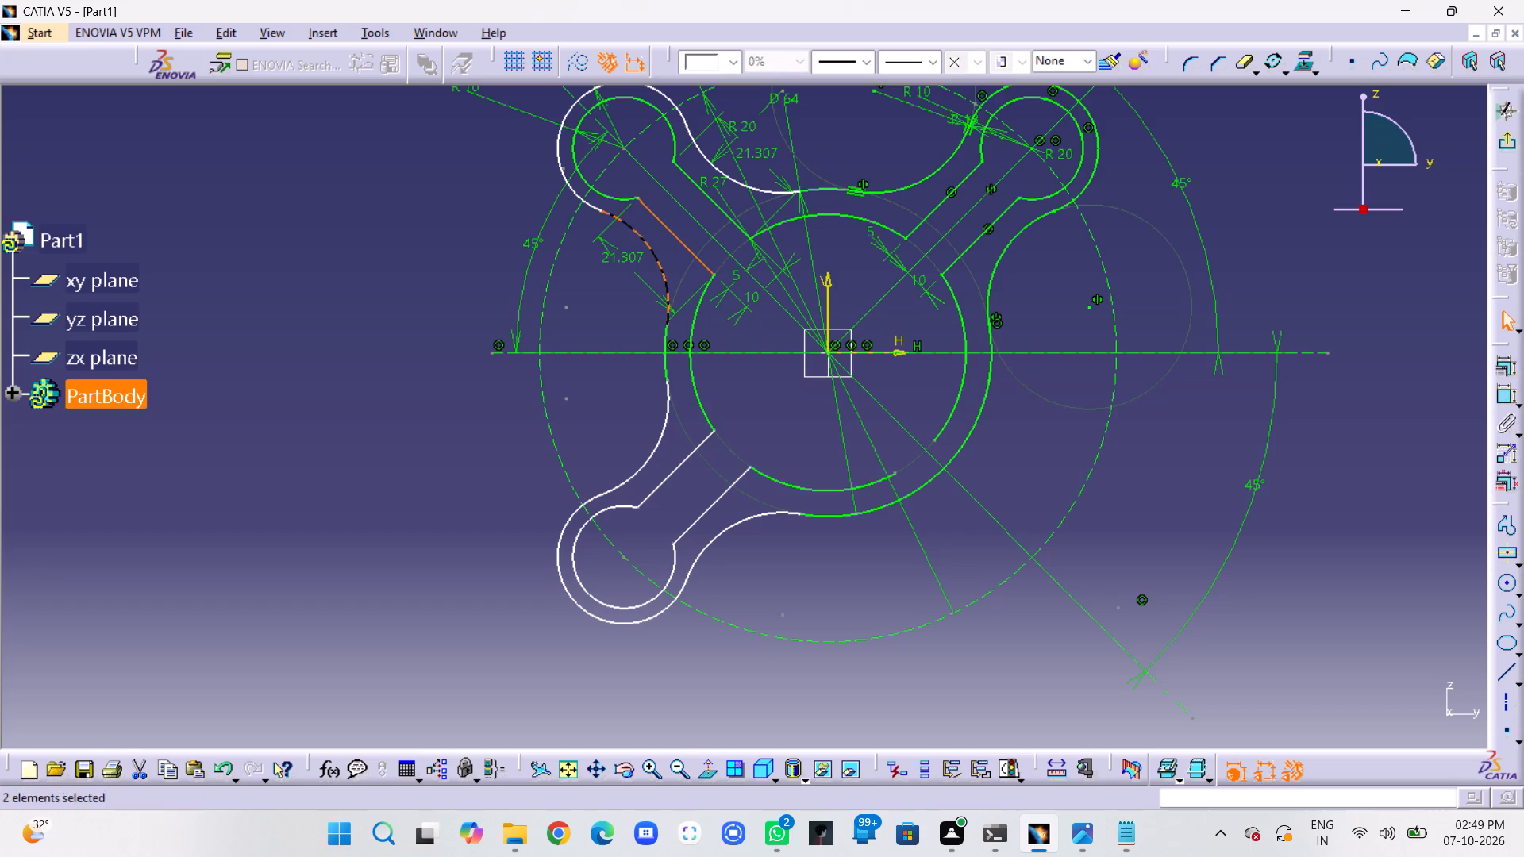
pyautogui.keyDown('ctrl'); pyautogui.click(716, 201); pyautogui.keyUp('ctrl')
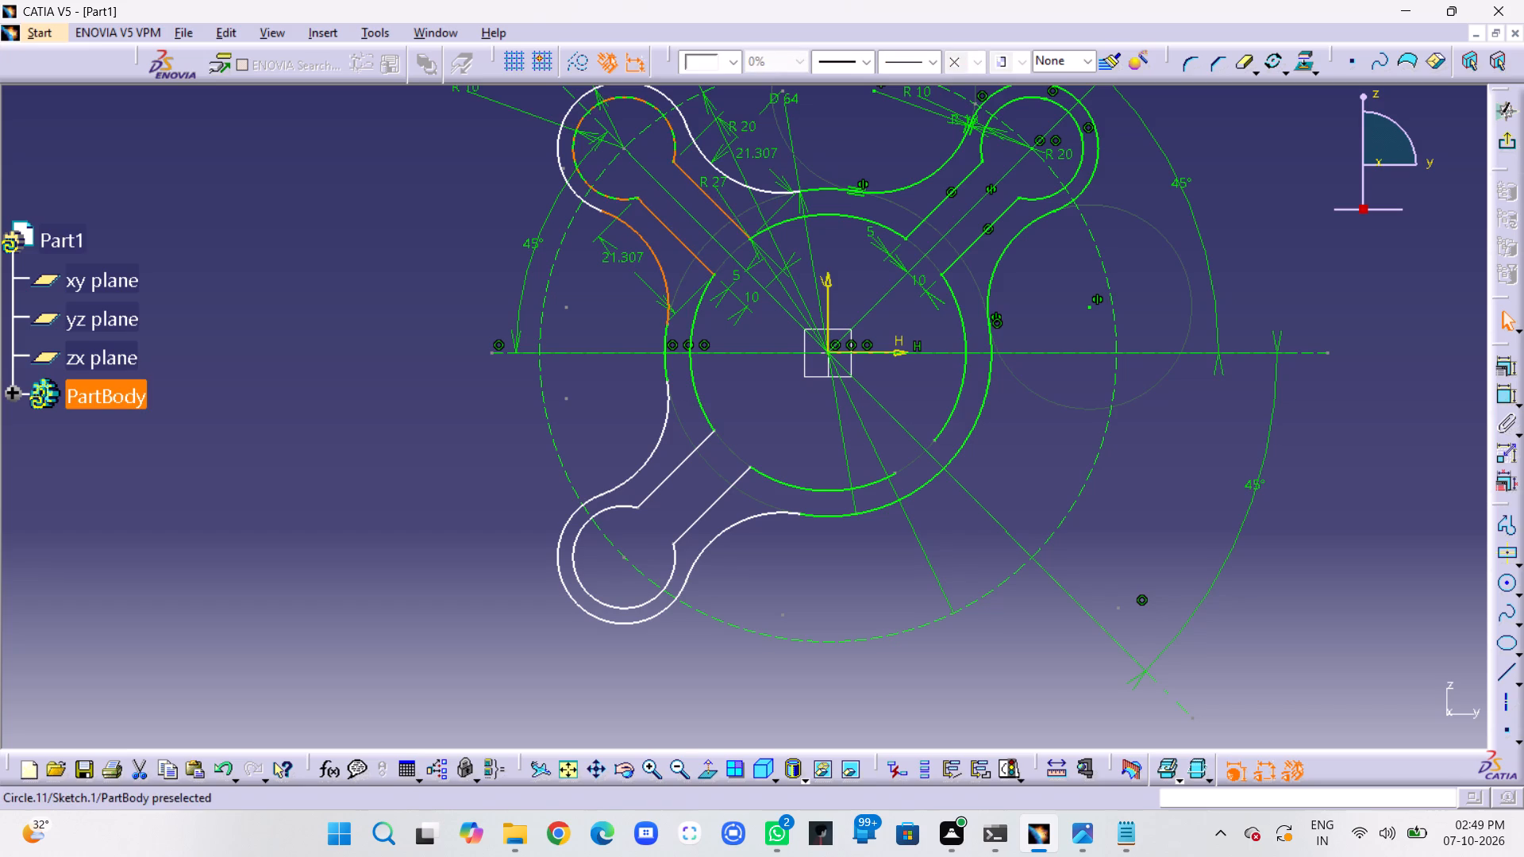
pyautogui.keyDown('ctrl'); pyautogui.click(672, 144); pyautogui.keyUp('ctrl')
pyautogui.keyDown('ctrl'); pyautogui.click(685, 112); pyautogui.keyUp('ctrl')
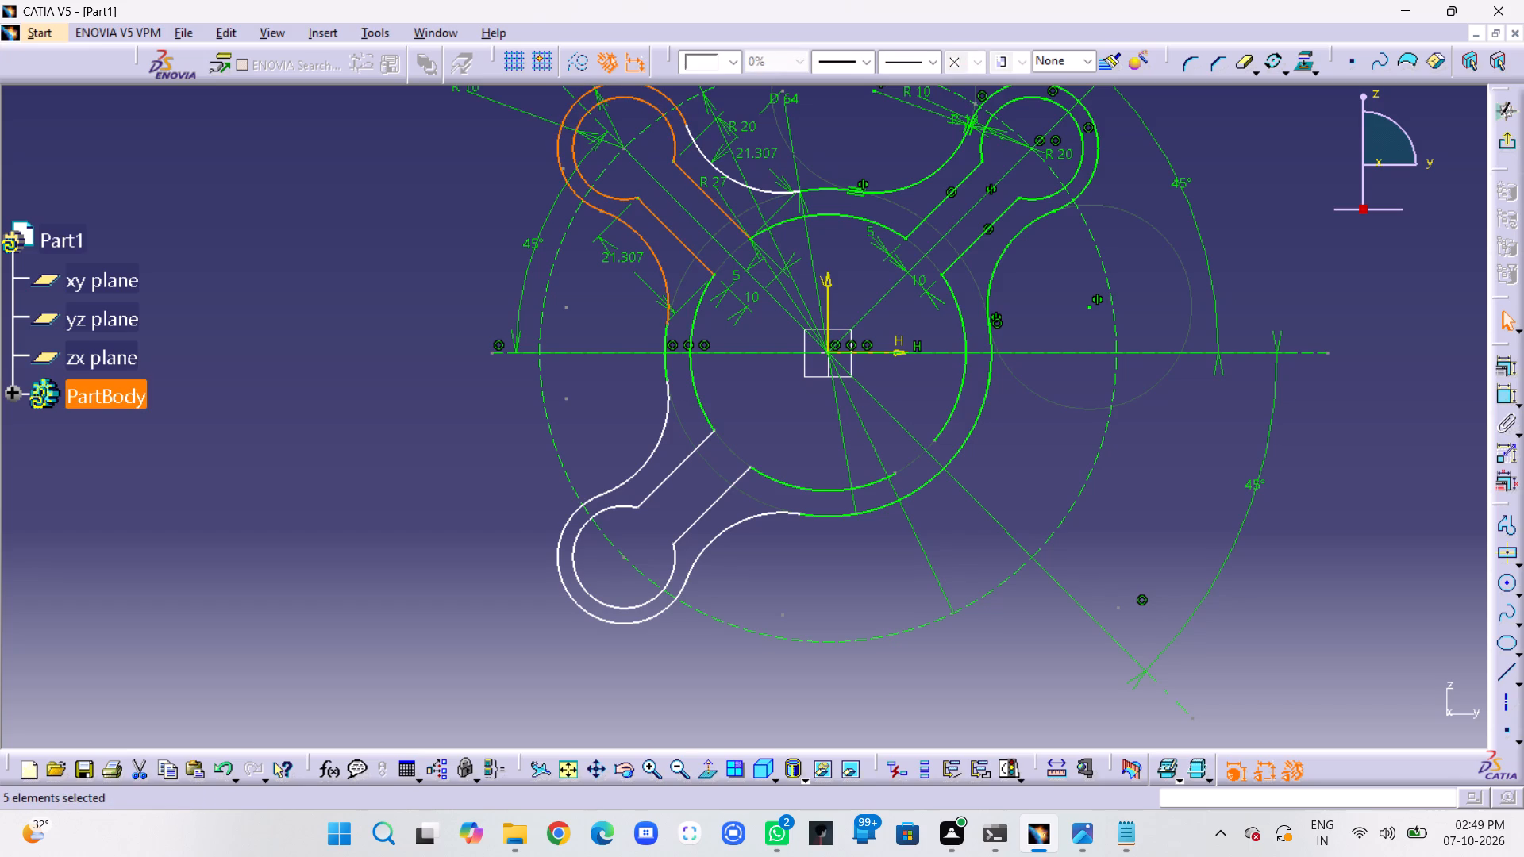
pyautogui.keyDown('ctrl'); pyautogui.click(704, 154); pyautogui.keyUp('ctrl')
pyautogui.click(1284, 76)
pyautogui.click(1297, 109)
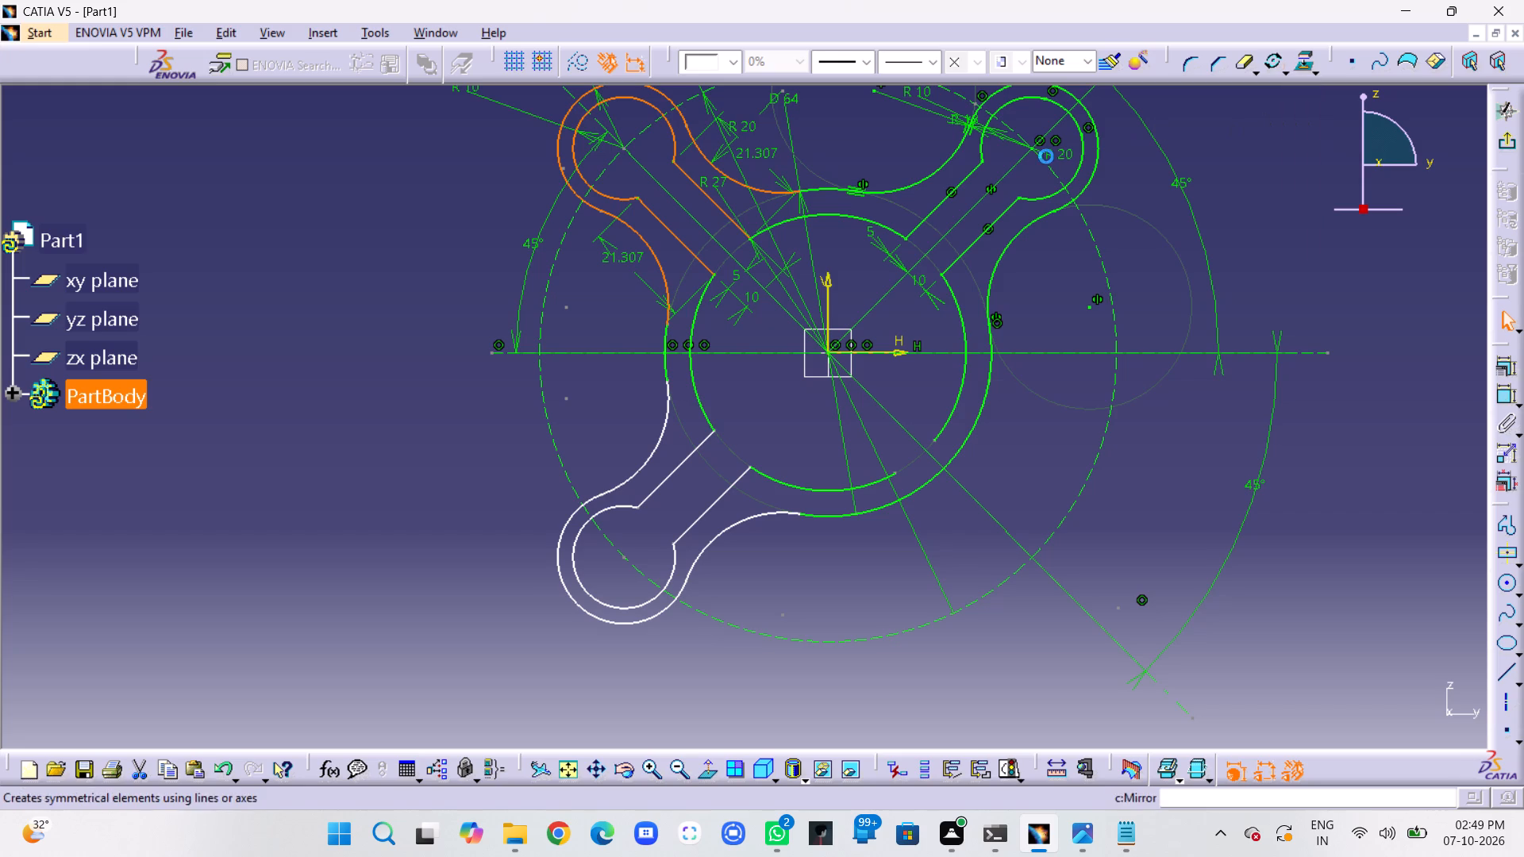
pyautogui.click(1003, 174)
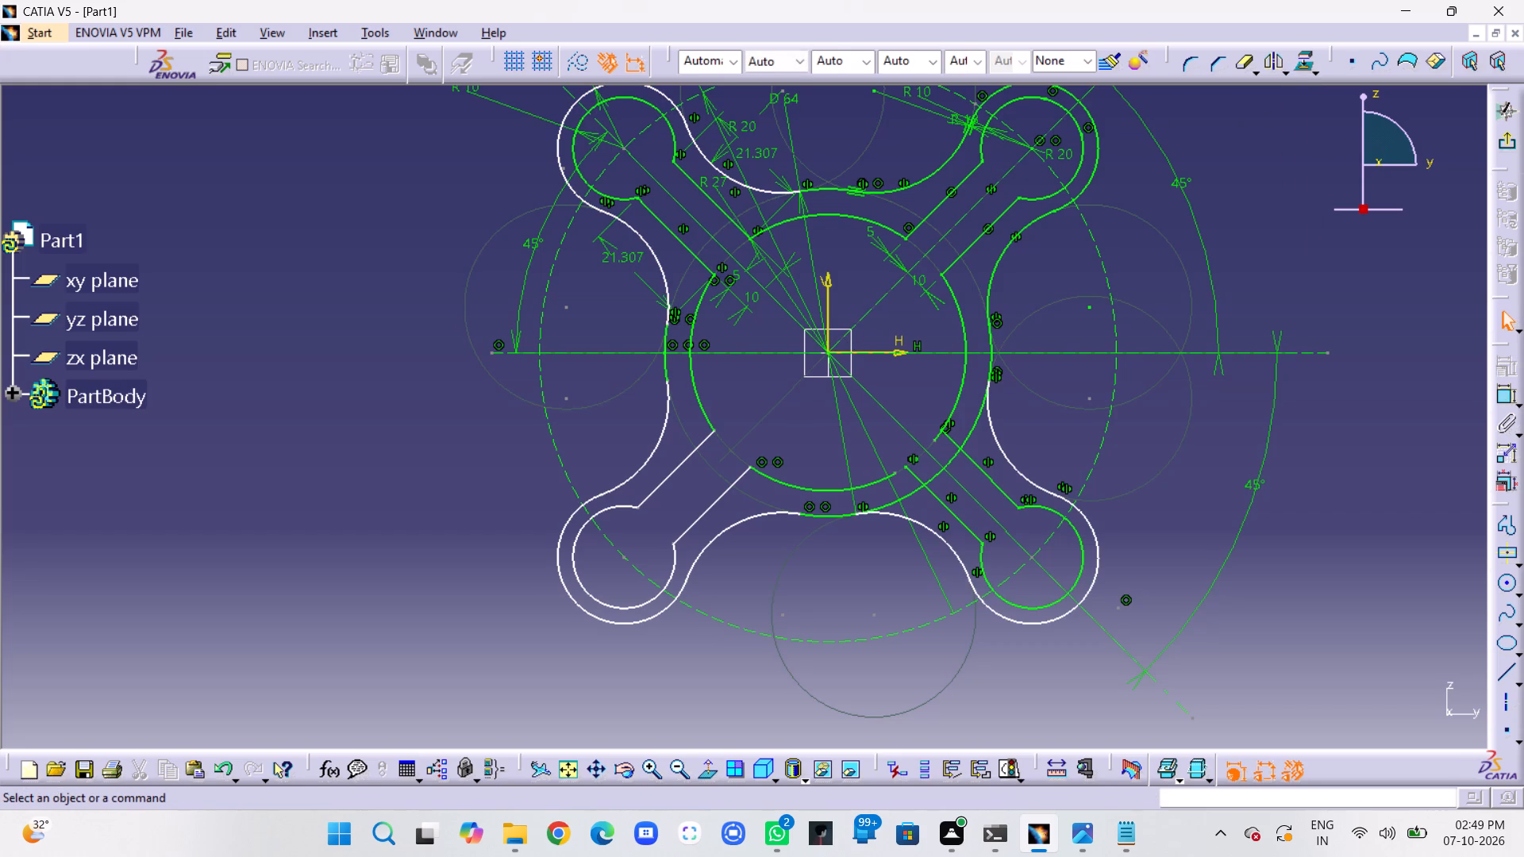
pyautogui.click(1188, 500)
# Trim the R 27 inner hub arc's overhang past the upper straight edge of the lower-right arm.
pyautogui.moveTo(1173, 513); pyautogui.dragTo(1199, 409, button='middle')
pyautogui.rightClick(1173, 513)
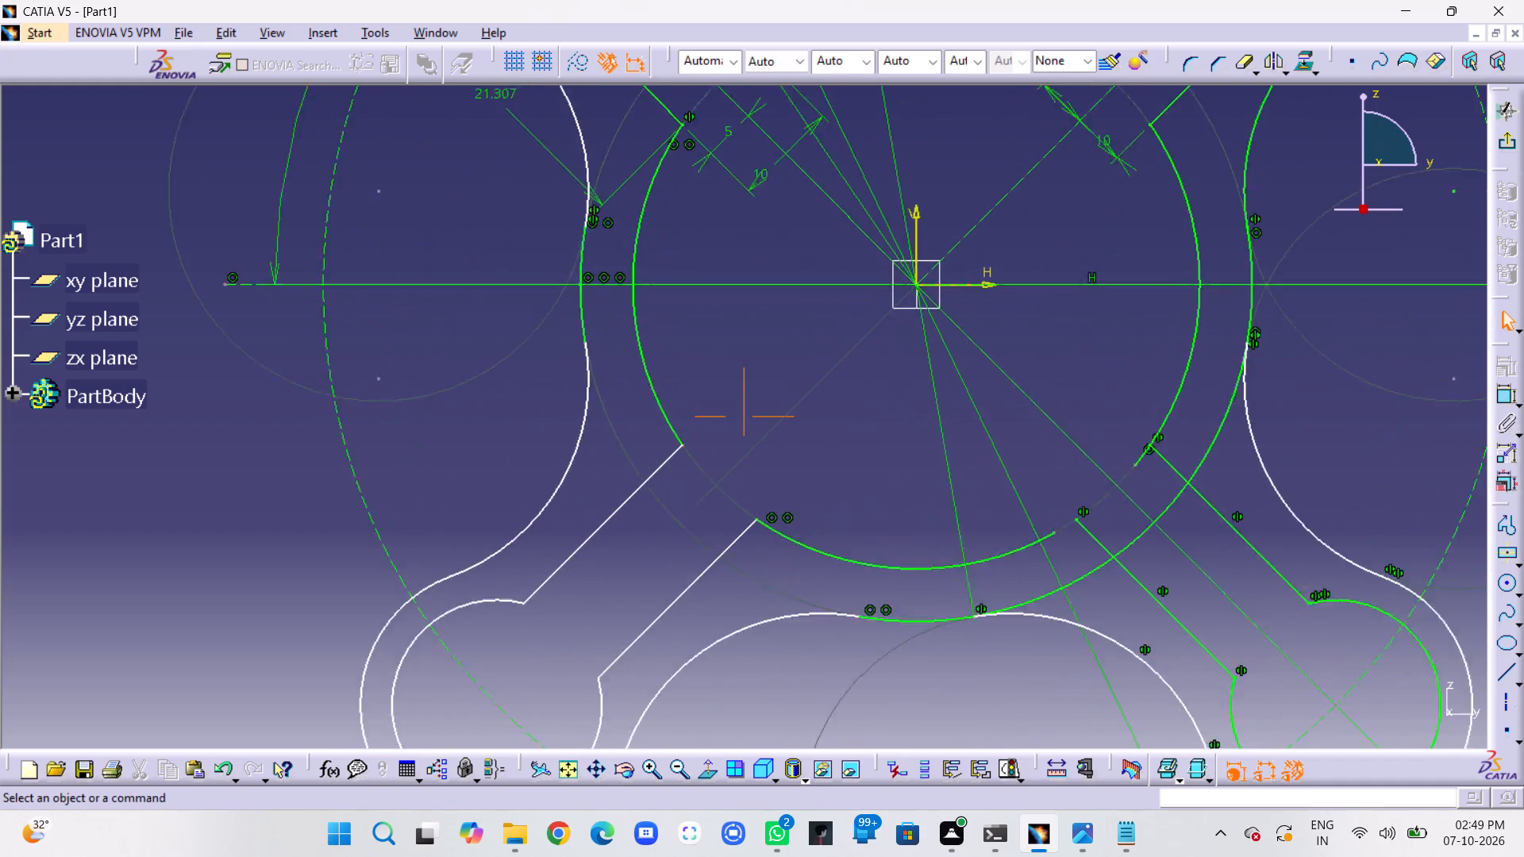
pyautogui.moveTo(1199, 409); pyautogui.dragTo(1200, 398, button='middle')
pyautogui.moveTo(1169, 440); pyautogui.dragTo(956, 402, button='middle')
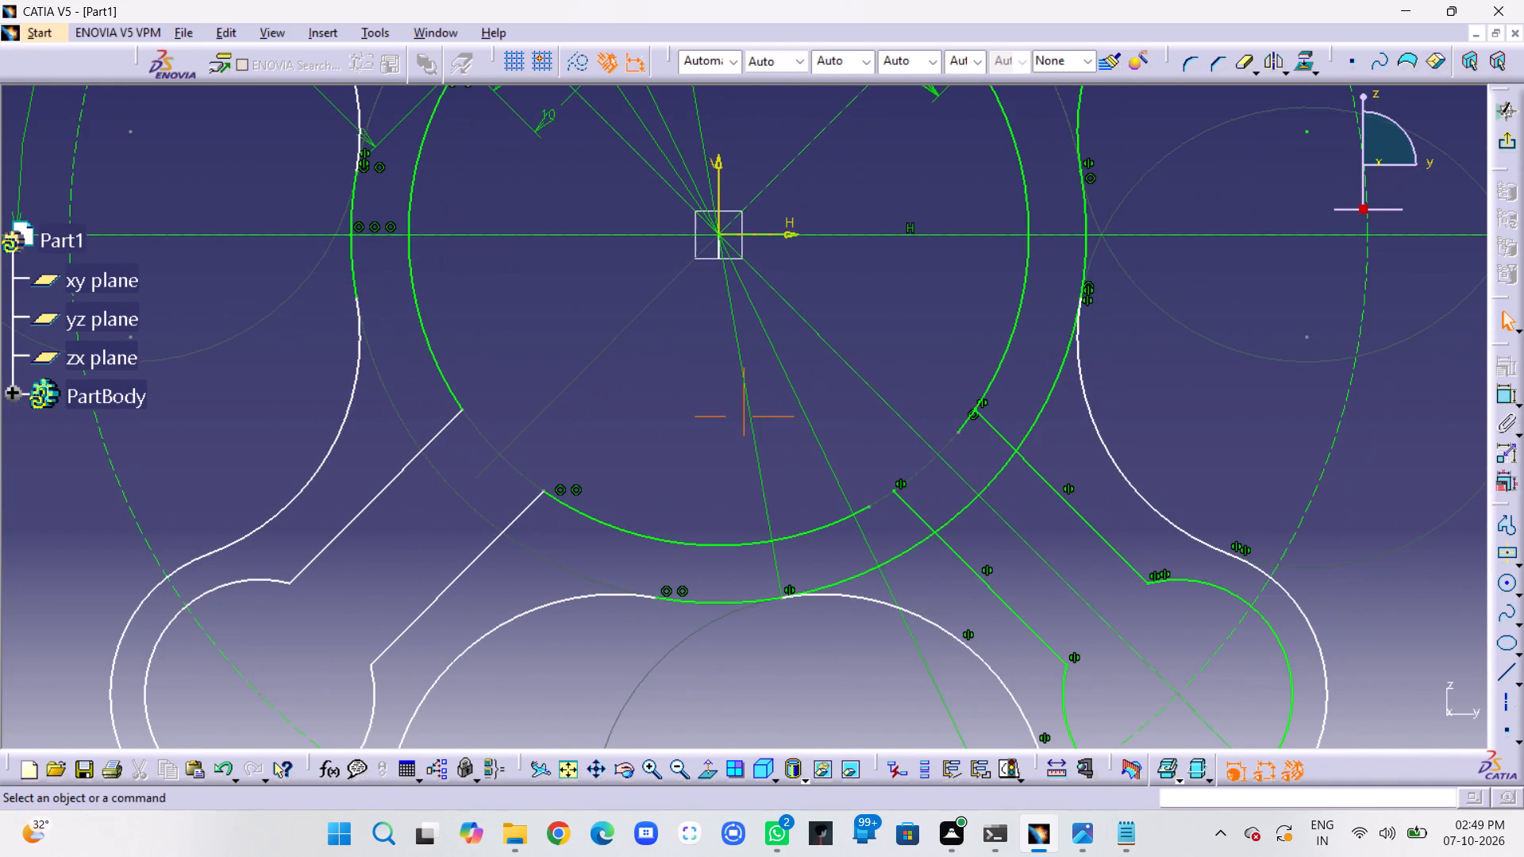
pyautogui.moveTo(956, 402); pyautogui.dragTo(955, 402, button='middle')
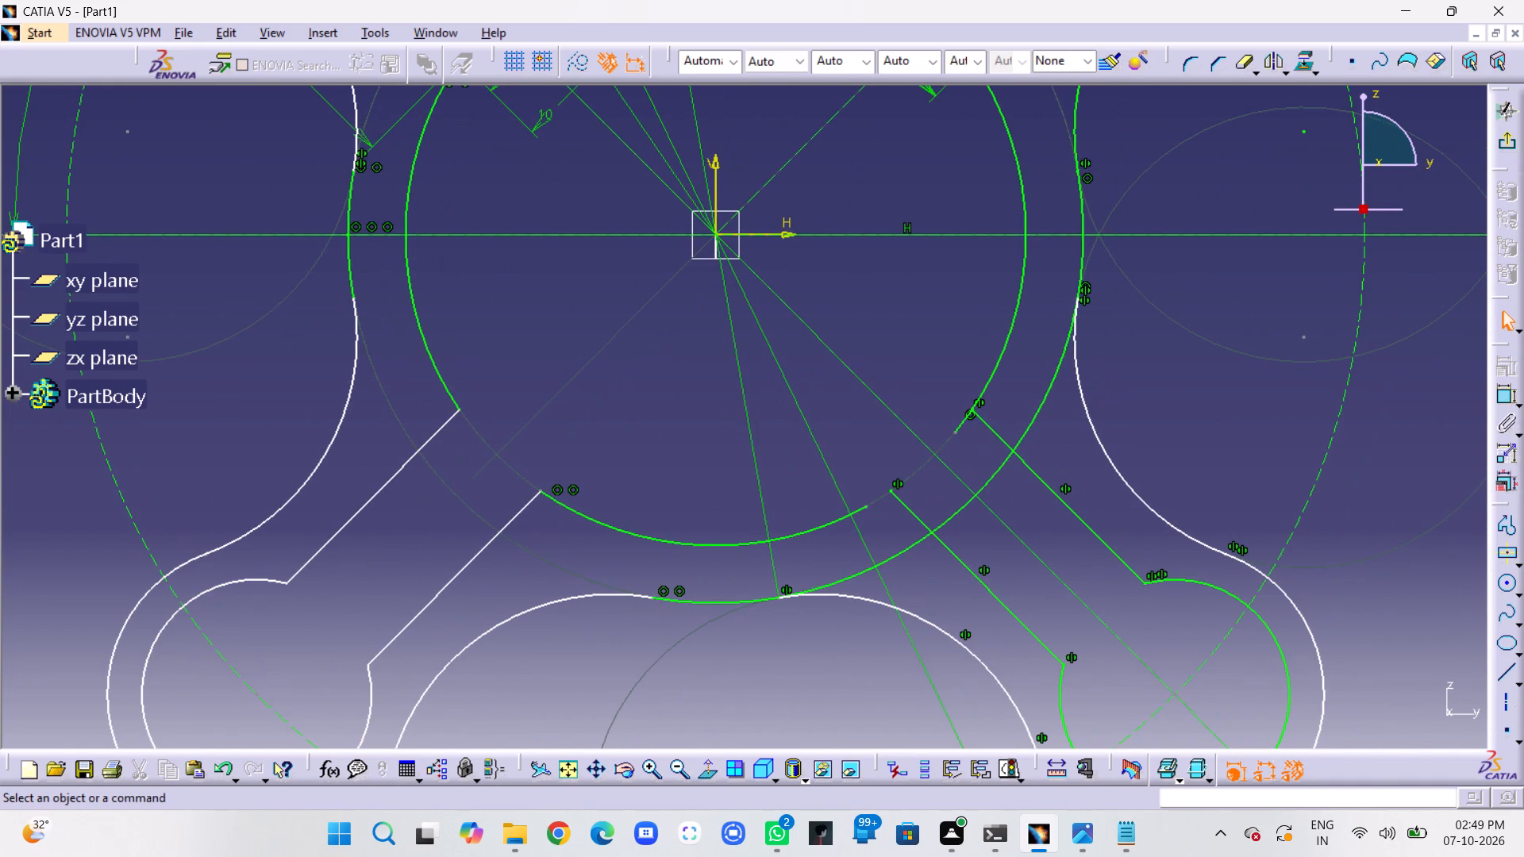
pyautogui.moveTo(955, 402); pyautogui.dragTo(914, 430, button='middle')
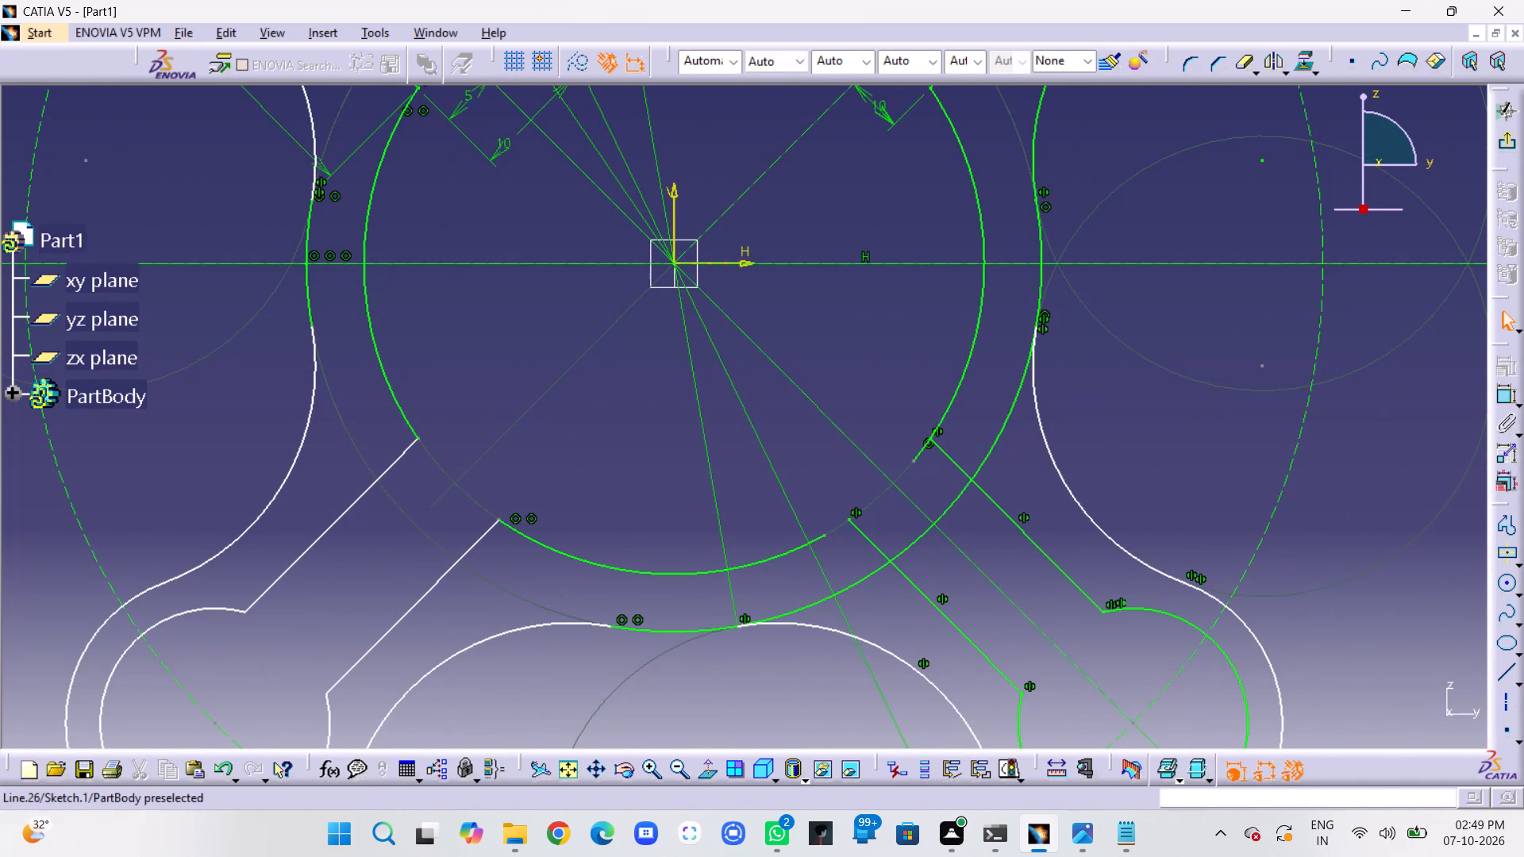
pyautogui.click(1246, 66)
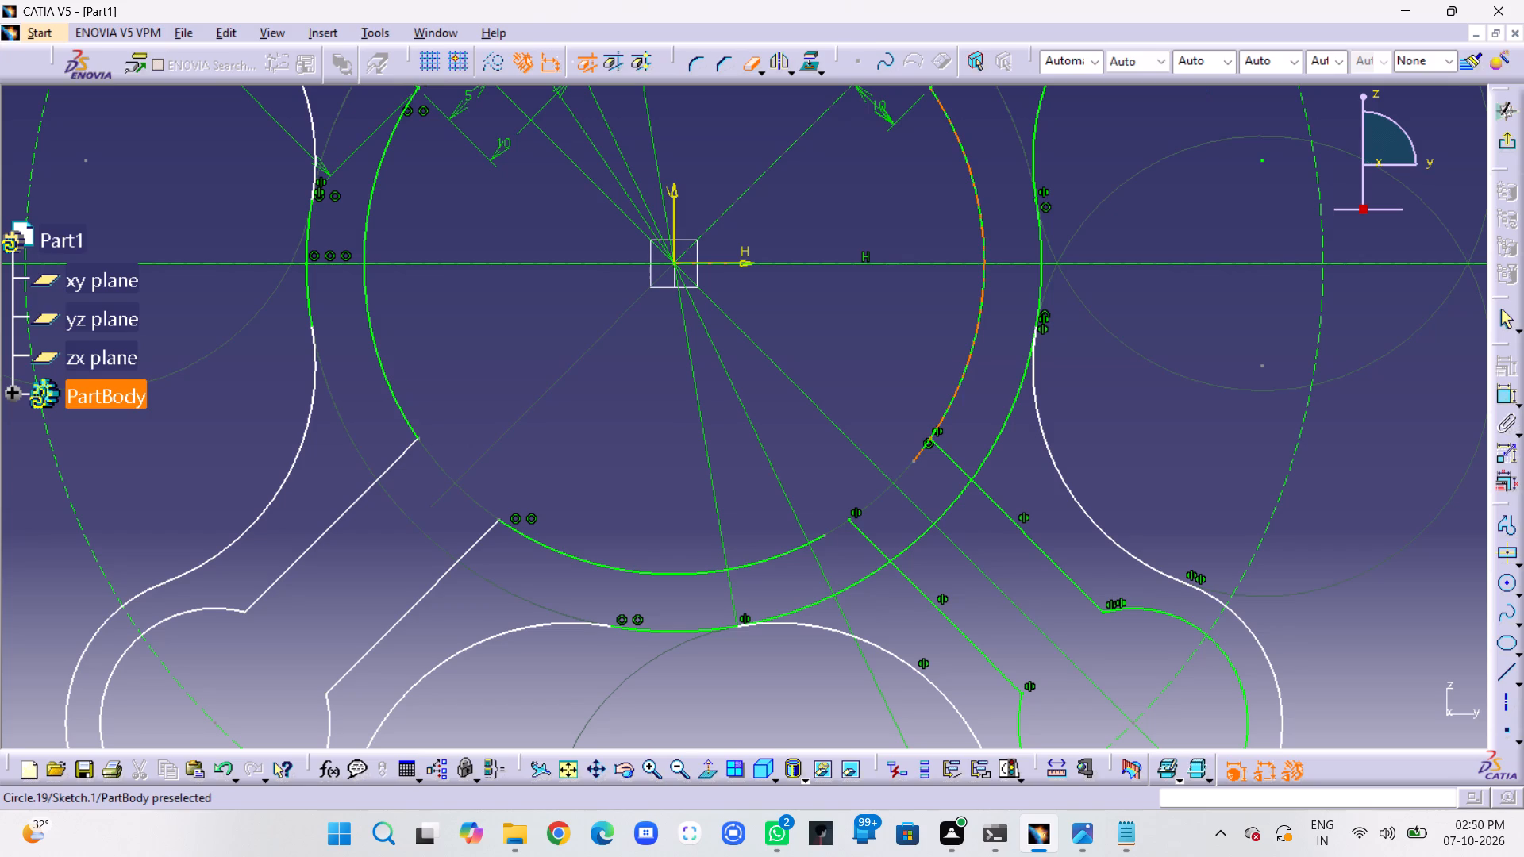
pyautogui.click(923, 451)
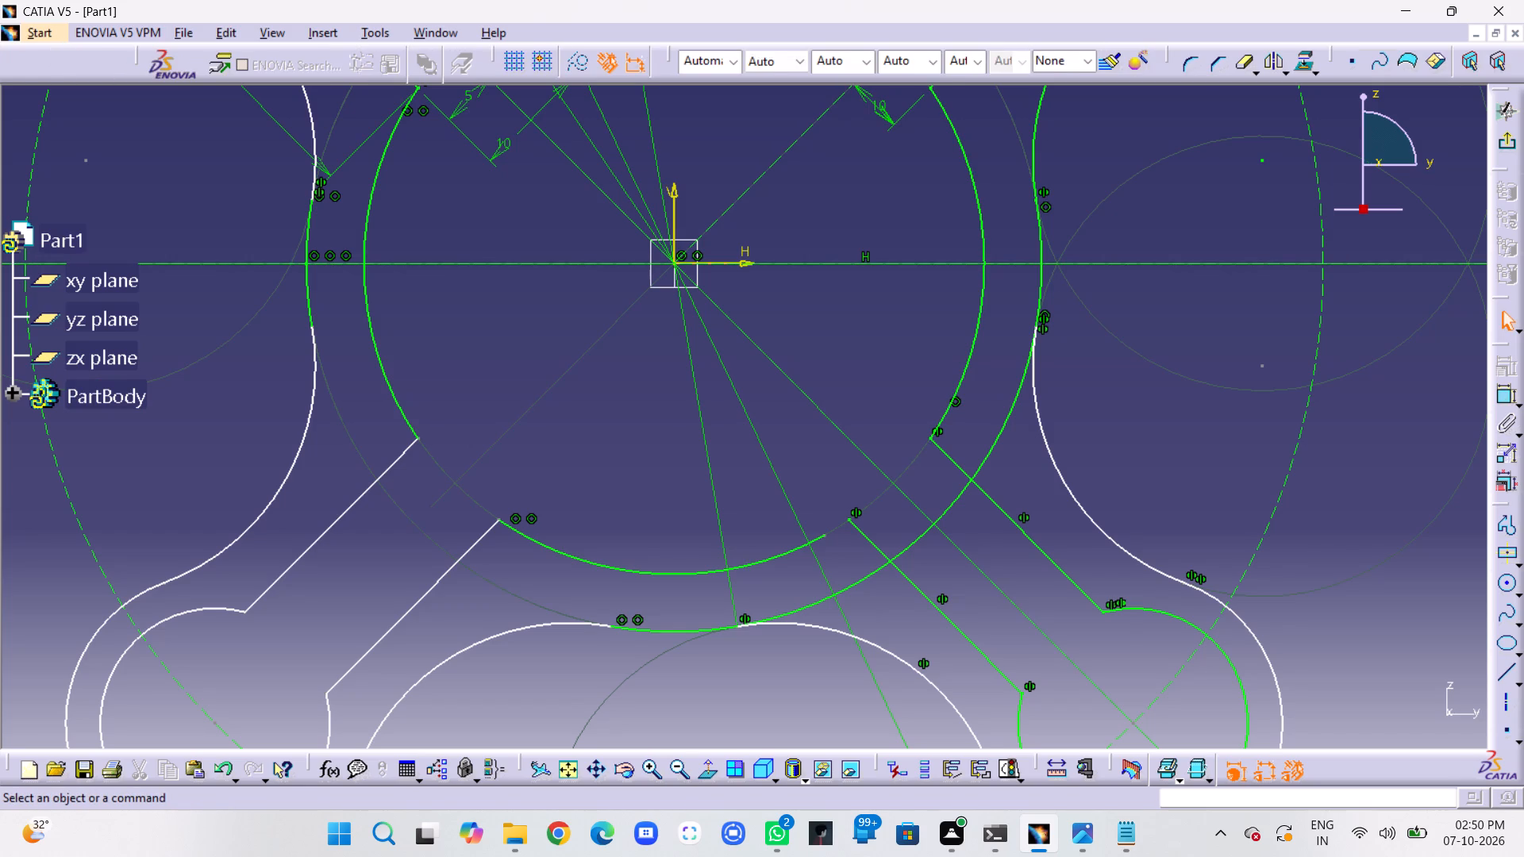
# Extend the bottom R 27 hub arc past the lower-right arm's lower edge and trim it at that edge.
pyautogui.moveTo(876, 410); pyautogui.dragTo(941, 412, button='middle')
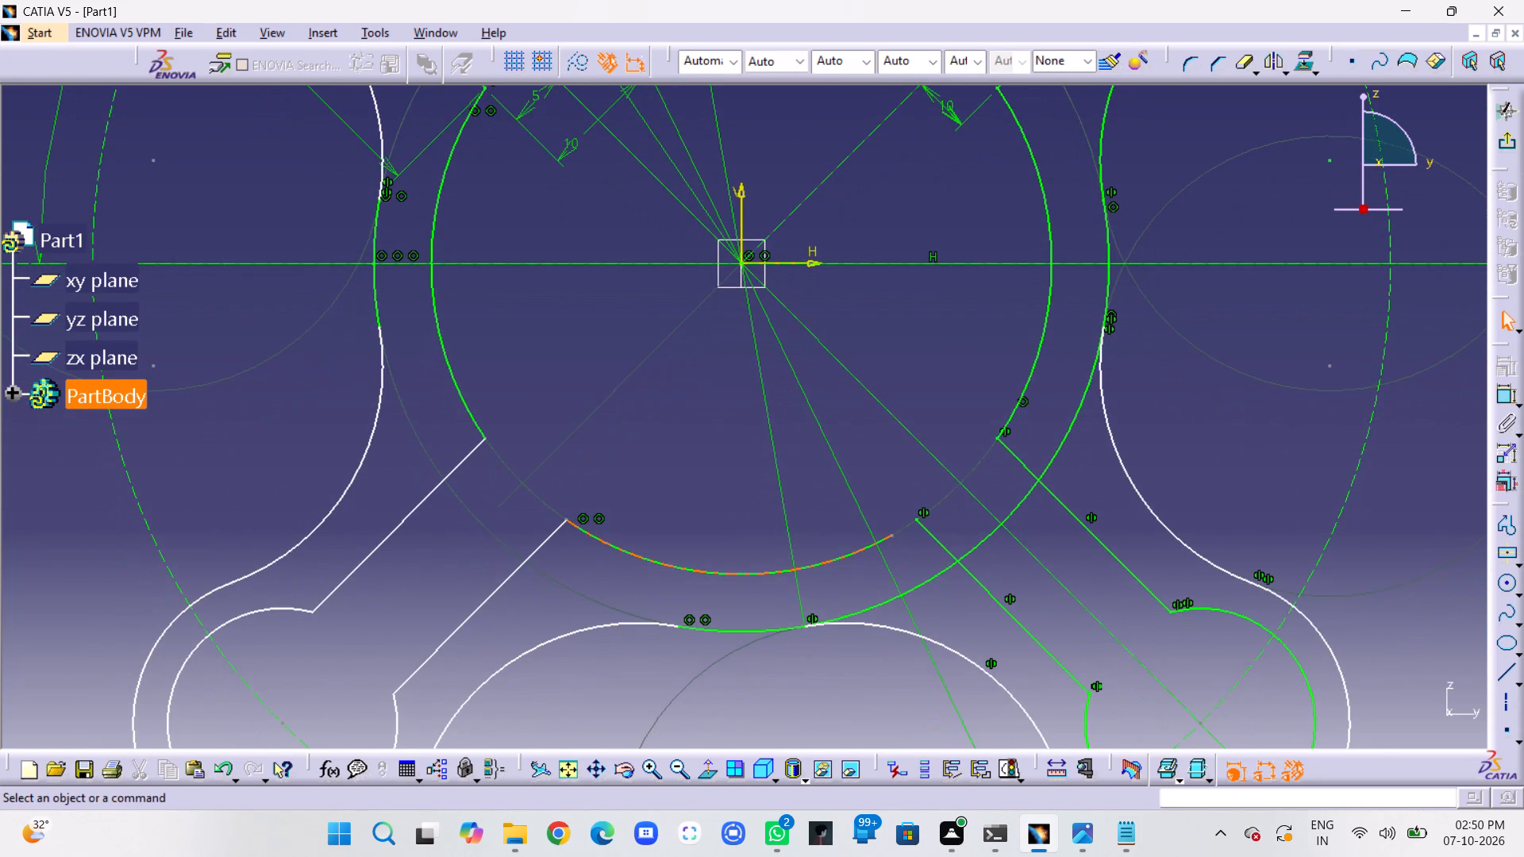
pyautogui.click(851, 555)
pyautogui.moveTo(892, 536); pyautogui.dragTo(899, 533)
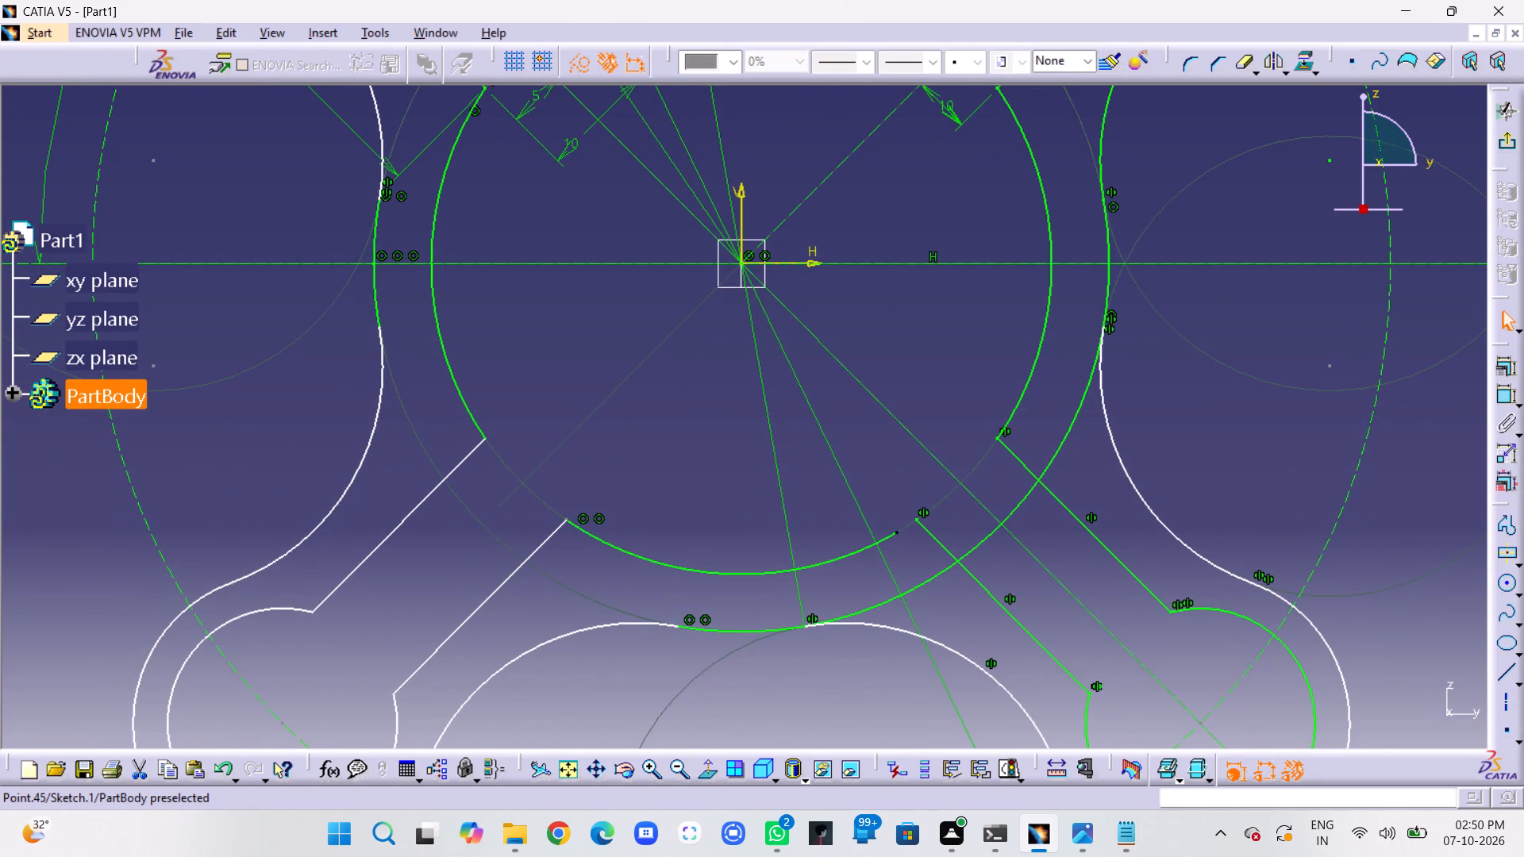
pyautogui.moveTo(899, 533); pyautogui.dragTo(935, 510)
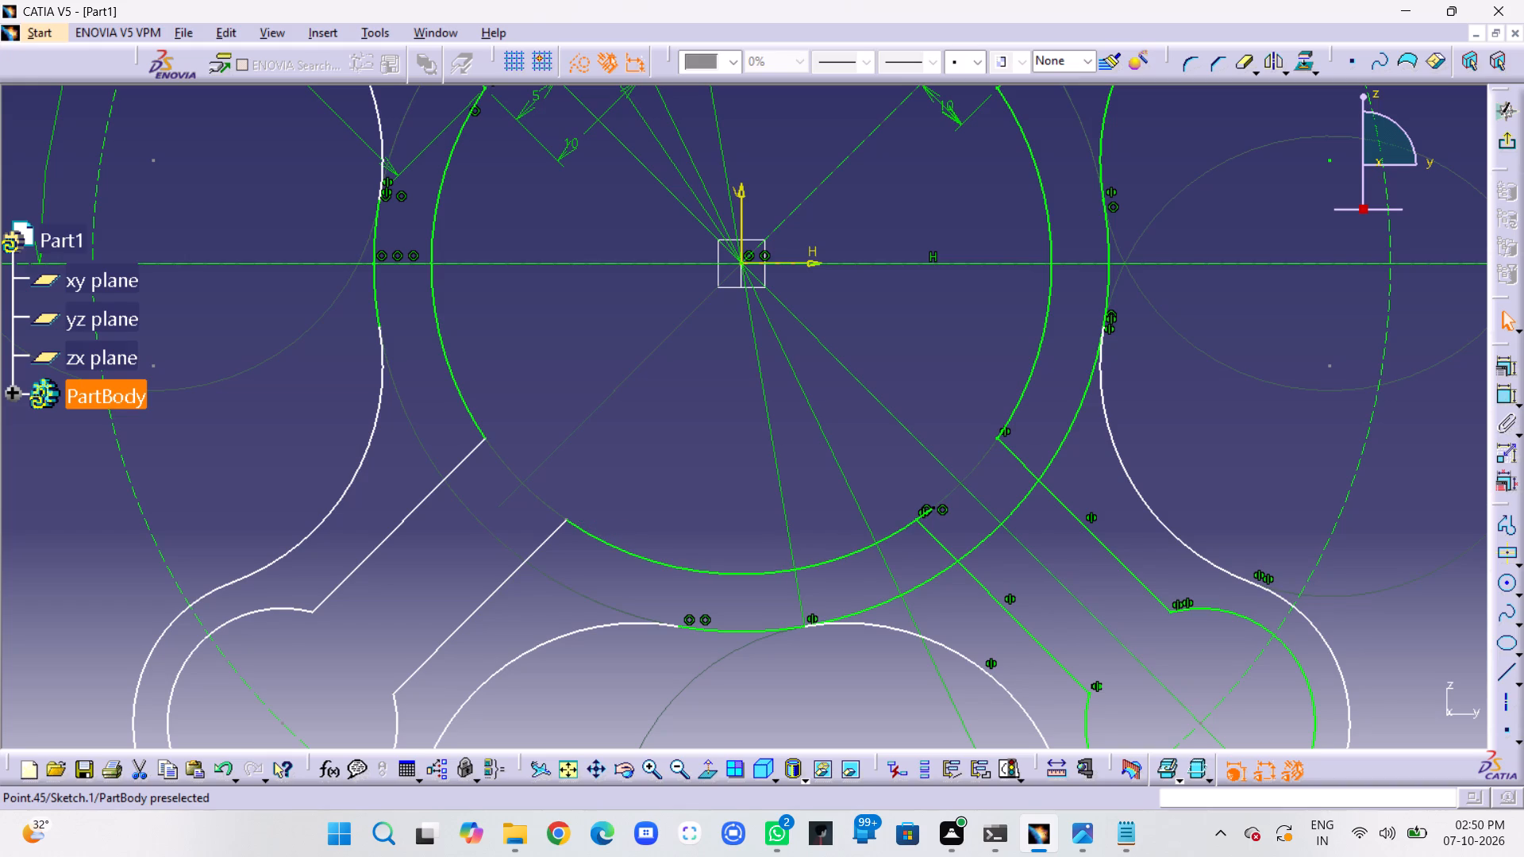
pyautogui.click(1245, 61)
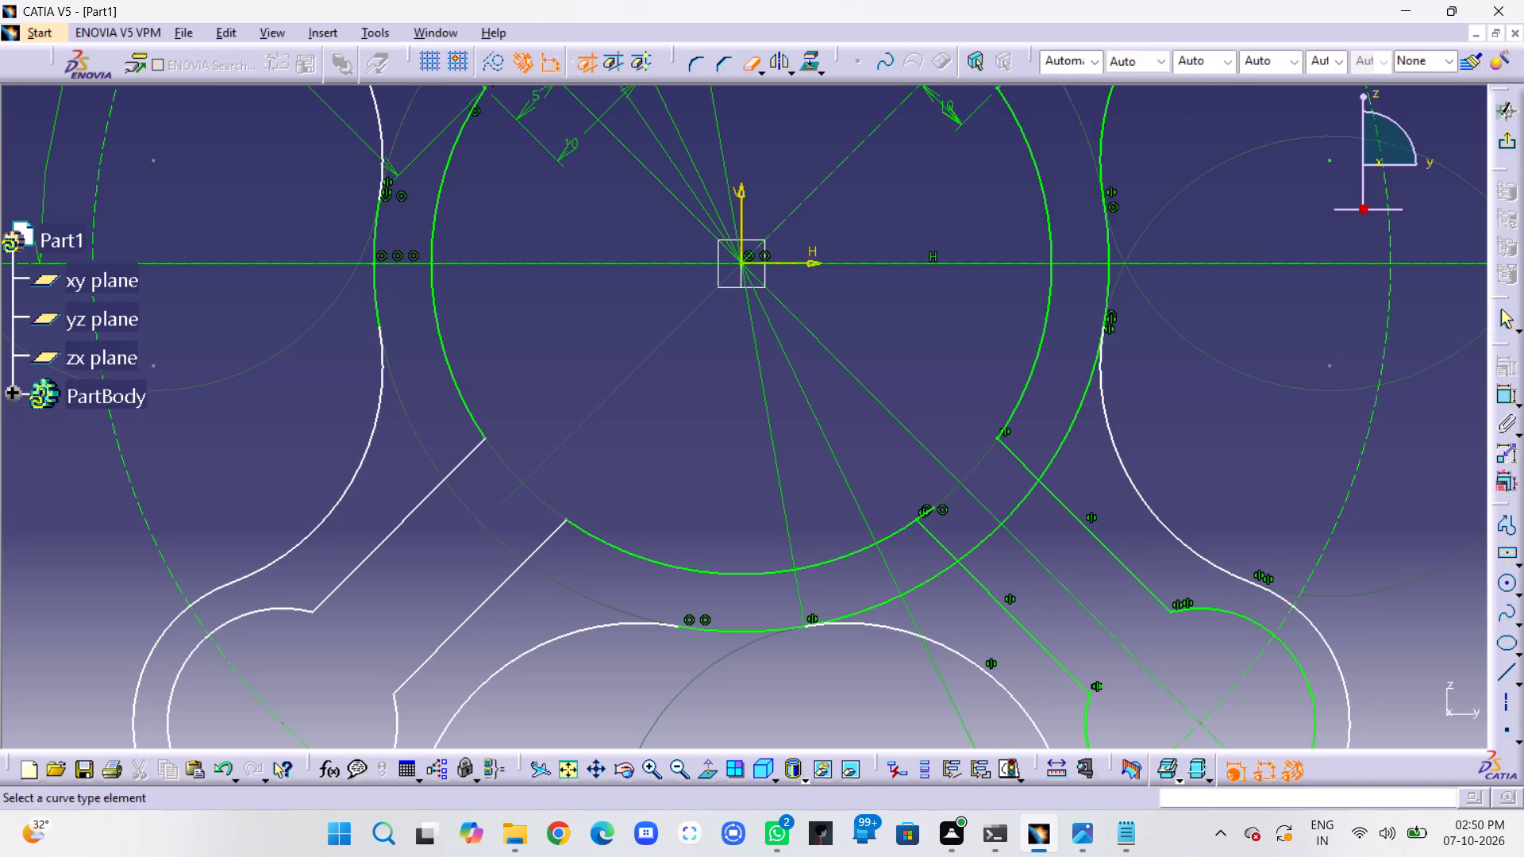
pyautogui.click(929, 512)
pyautogui.click(927, 512)
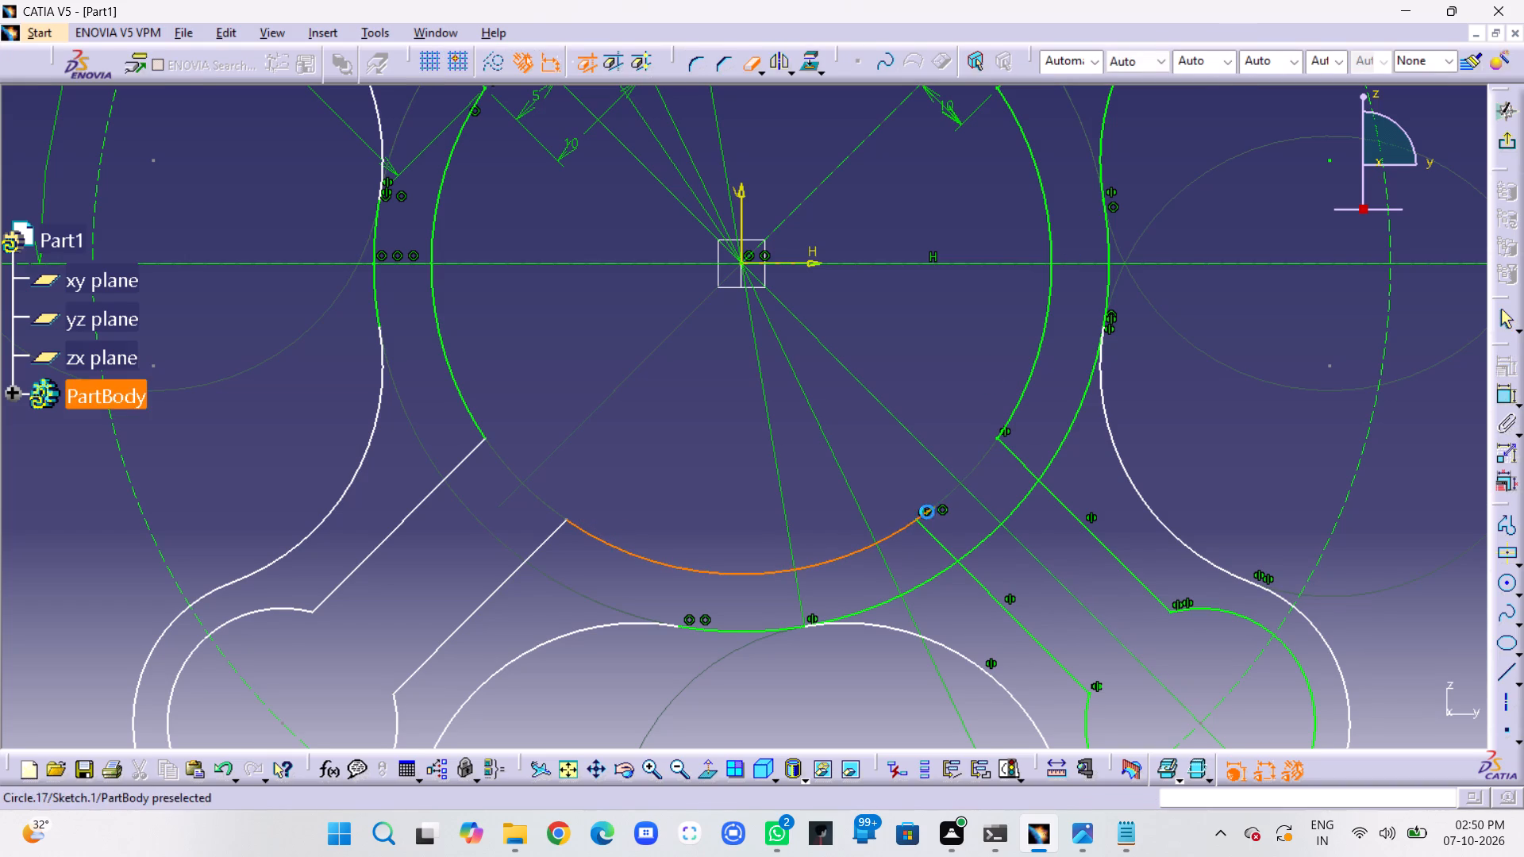
# Trim away the D 64 outer hub arc across the lower-right arm, up to the fillets on both sides.
pyautogui.moveTo(843, 429); pyautogui.dragTo(894, 567, button='middle')
pyautogui.rightClick(843, 429)
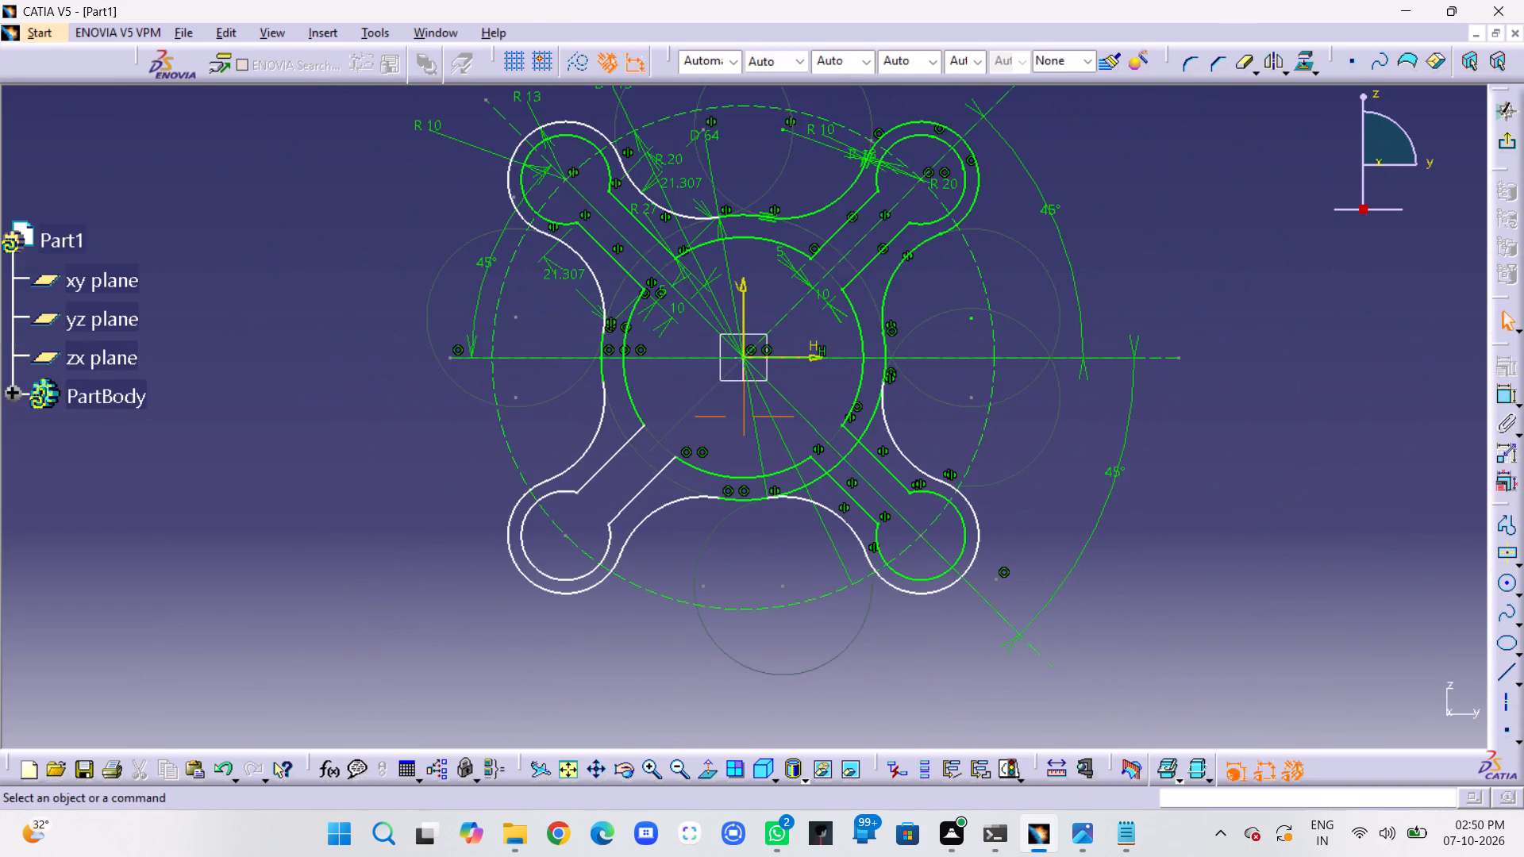
pyautogui.moveTo(894, 567); pyautogui.dragTo(895, 567, button='middle')
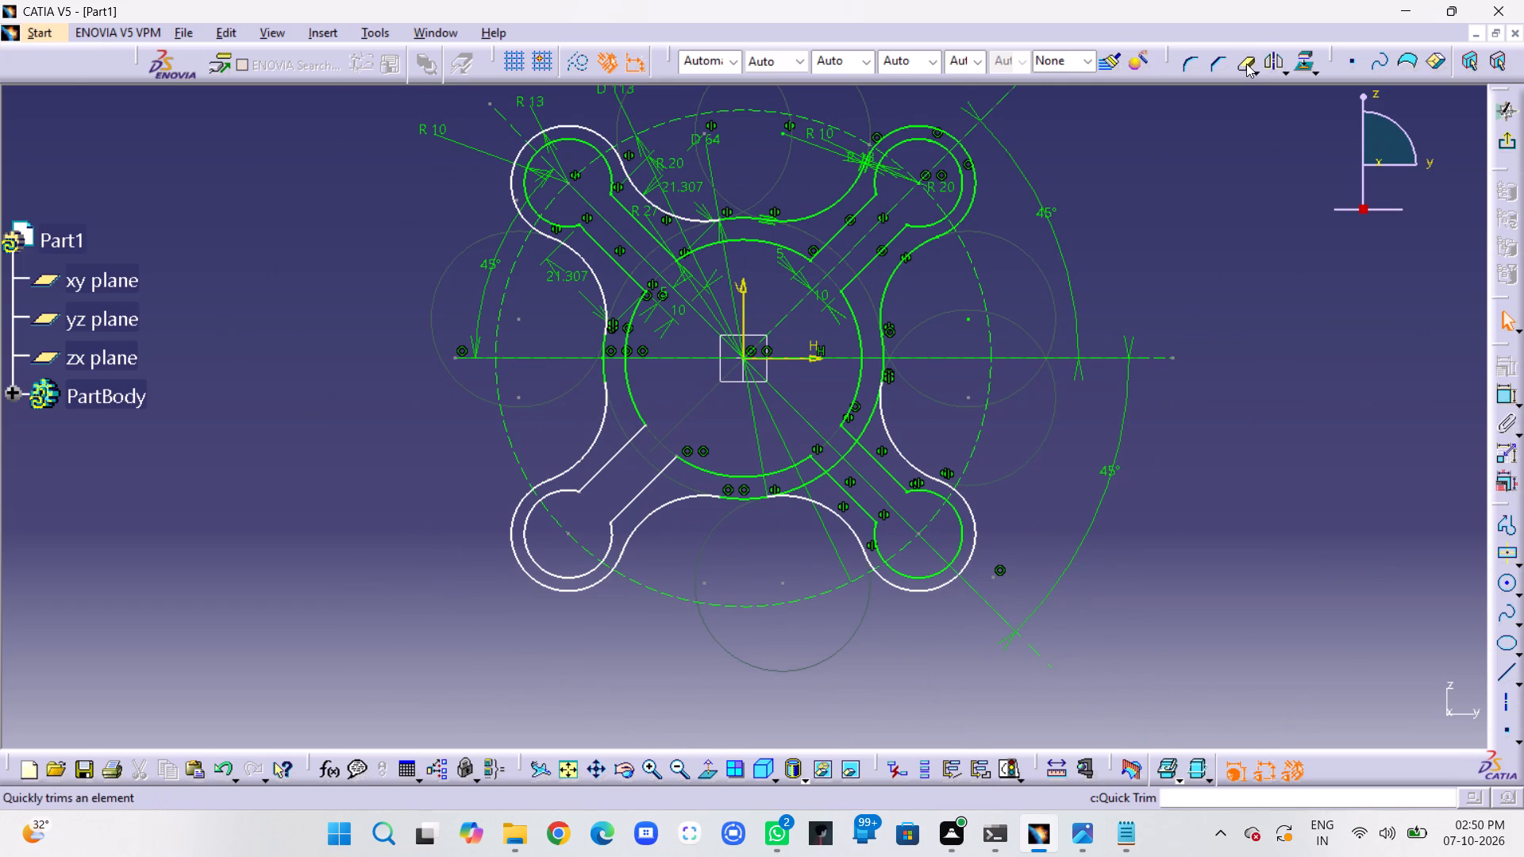
pyautogui.click(1246, 63)
pyautogui.click(841, 463)
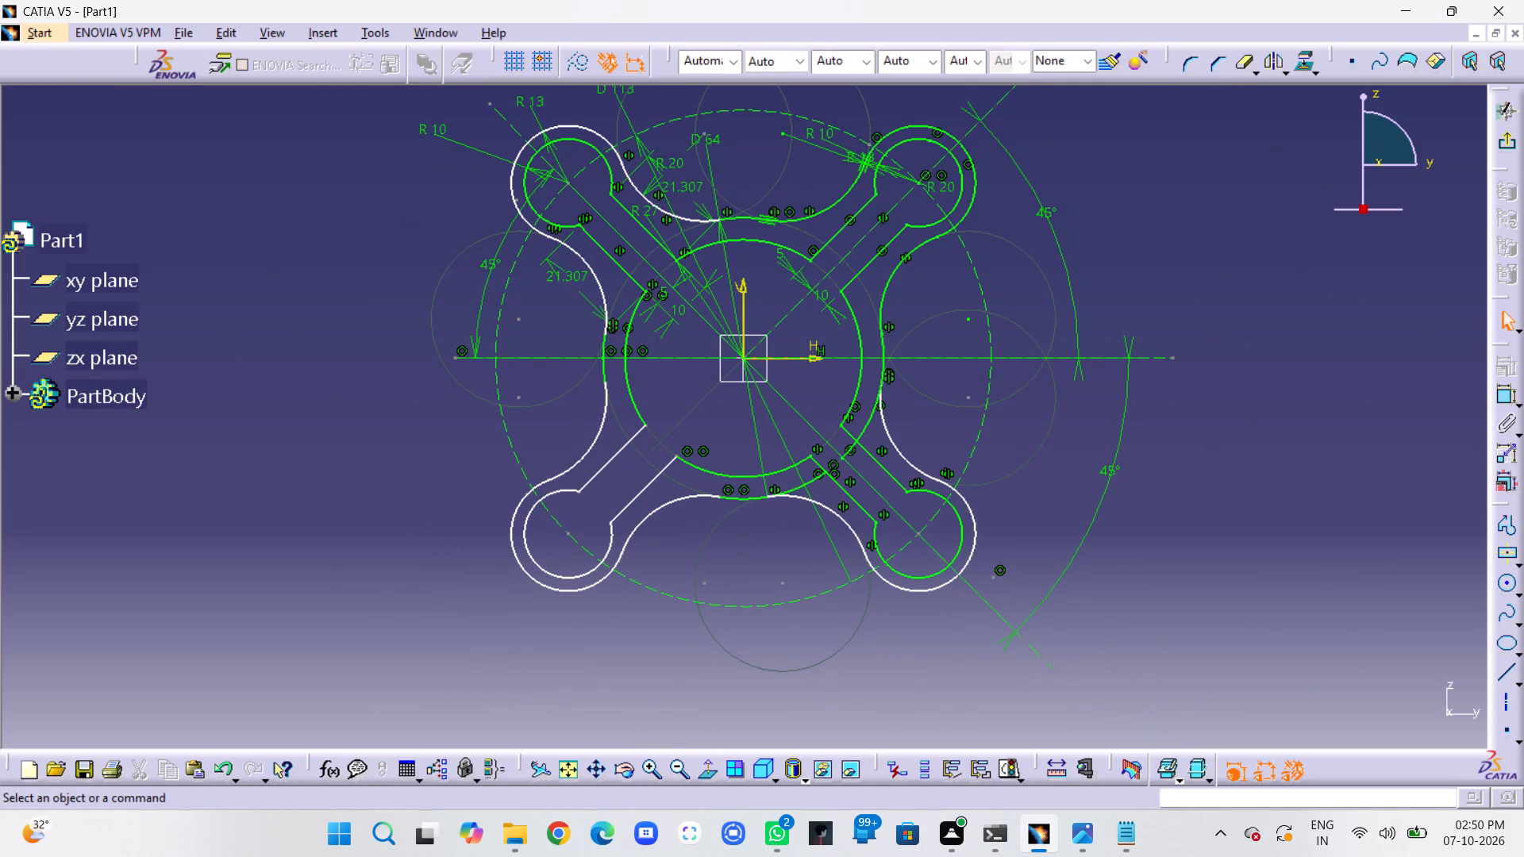
pyautogui.click(1239, 61)
pyautogui.moveTo(981, 449); pyautogui.dragTo(1000, 343, button='middle')
pyautogui.rightClick(981, 449)
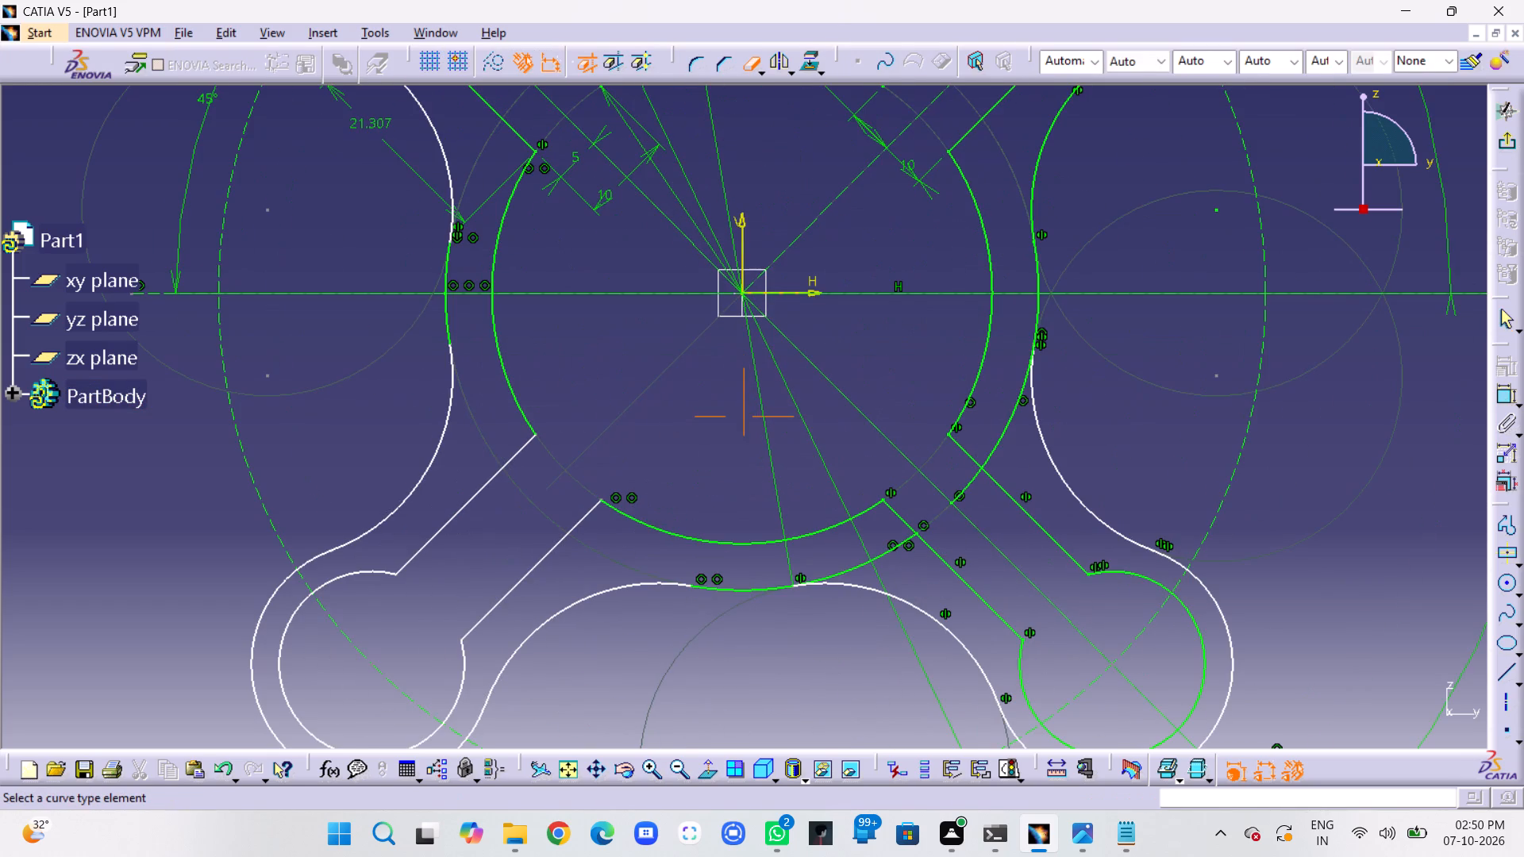
pyautogui.click(972, 490)
pyautogui.click(1247, 67)
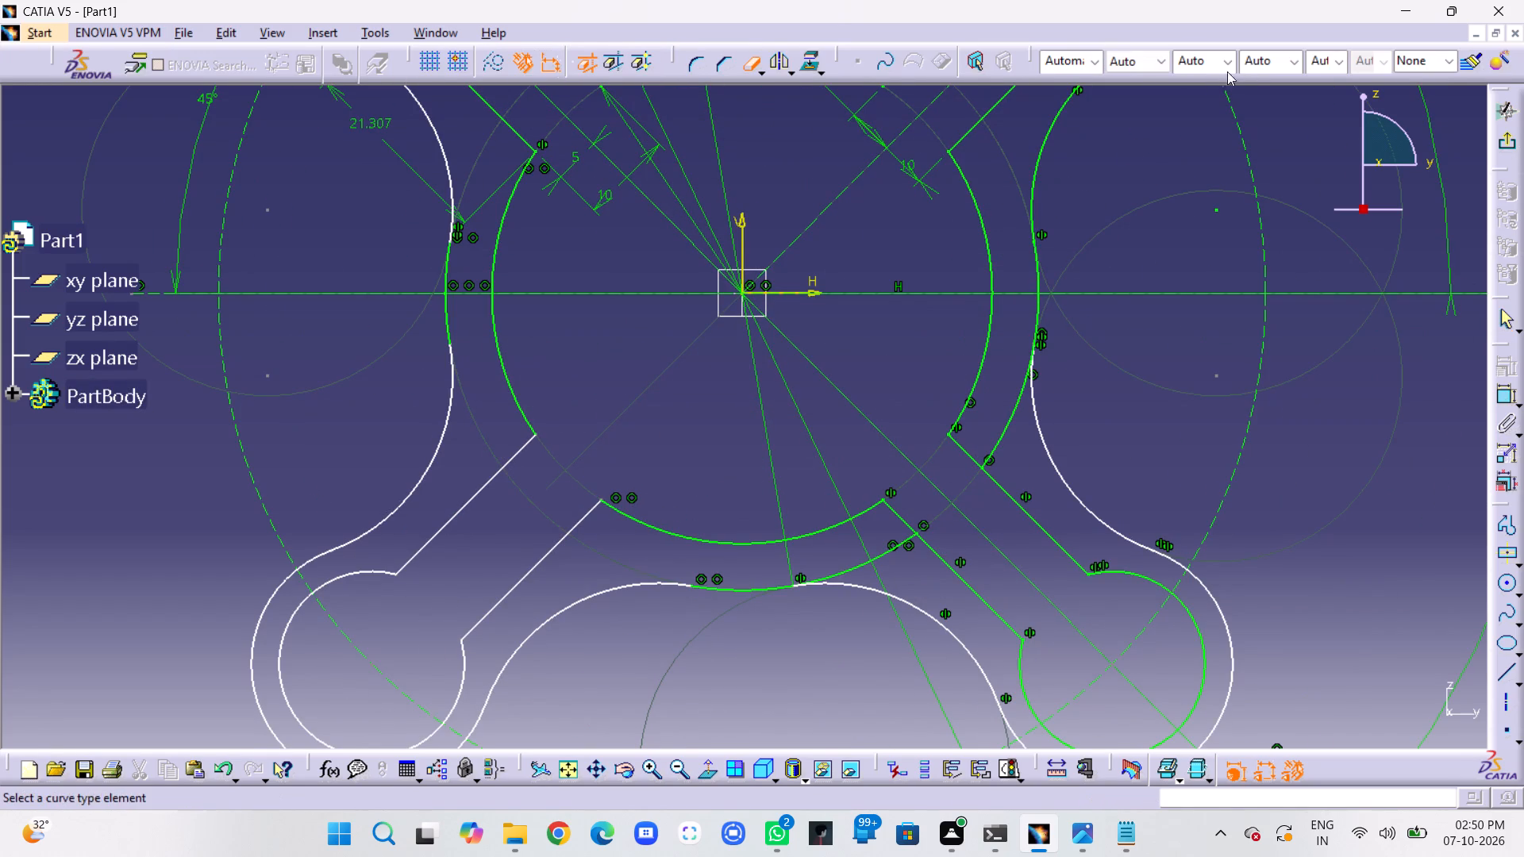
pyautogui.click(1009, 424)
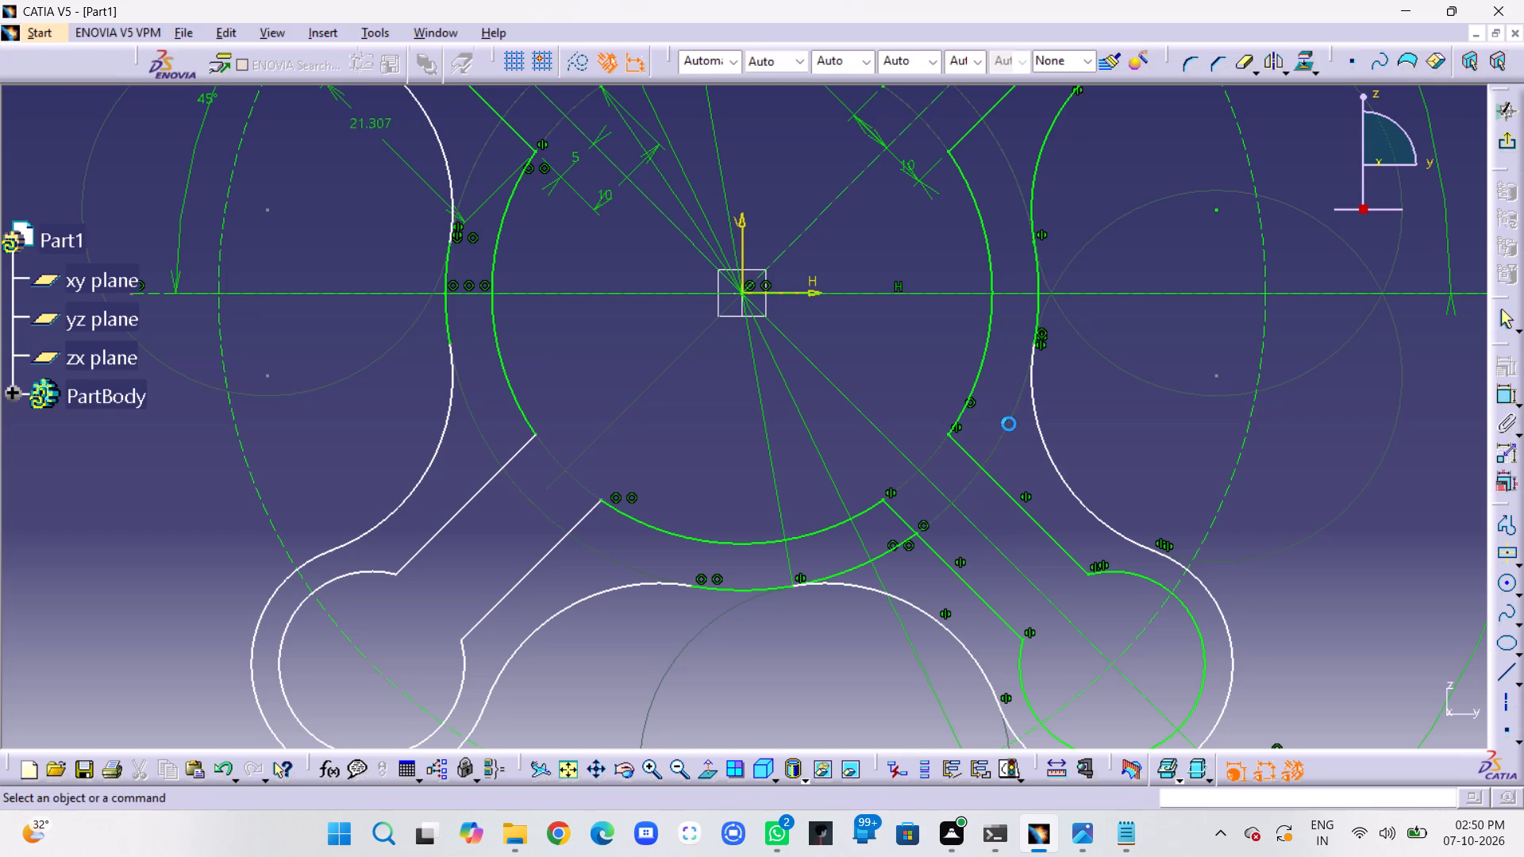
pyautogui.click(1245, 67)
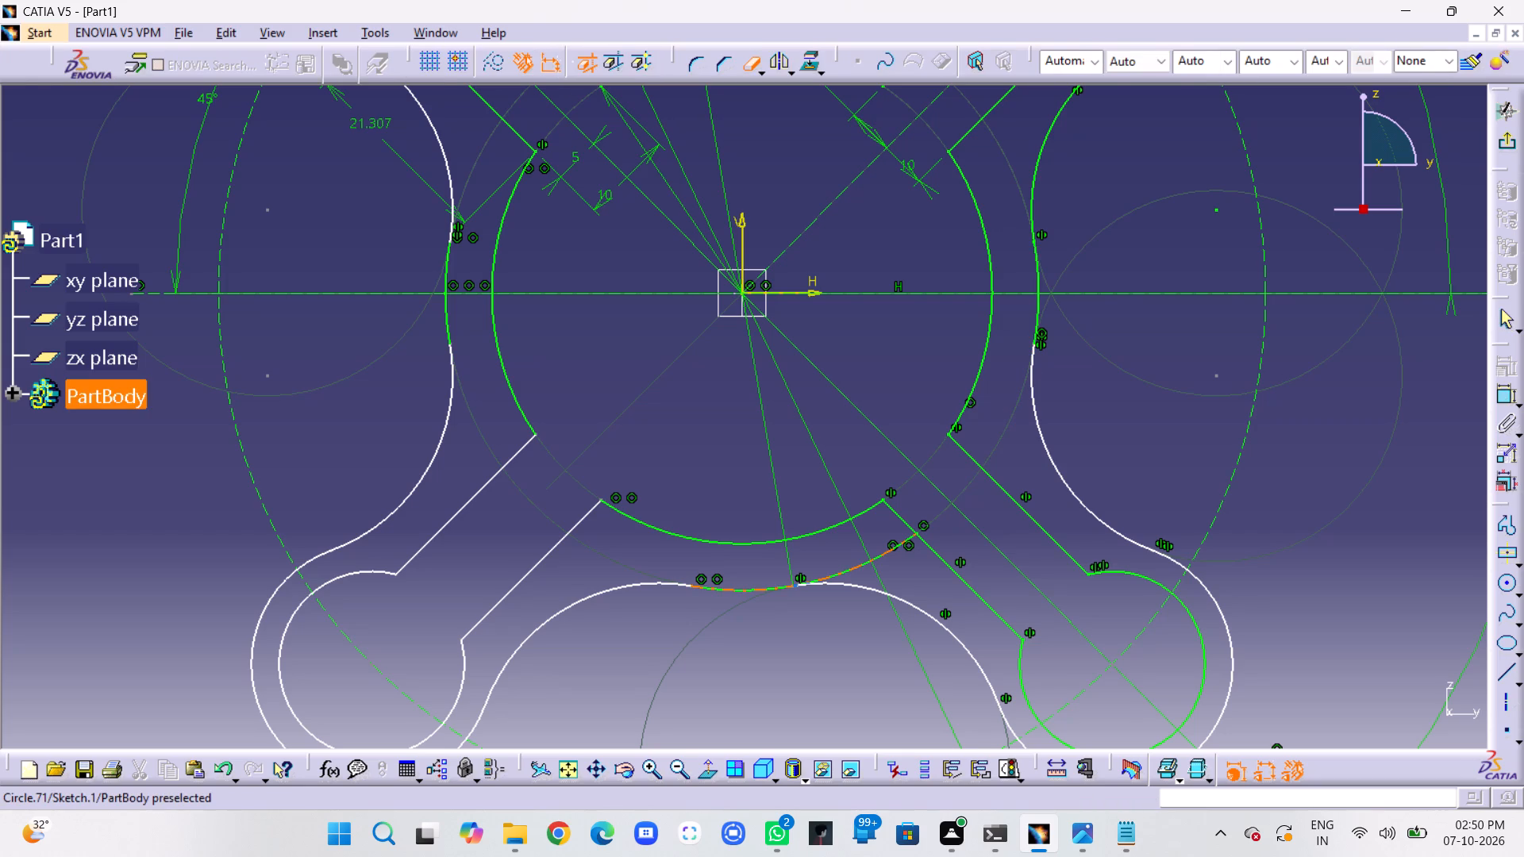
pyautogui.click(902, 549)
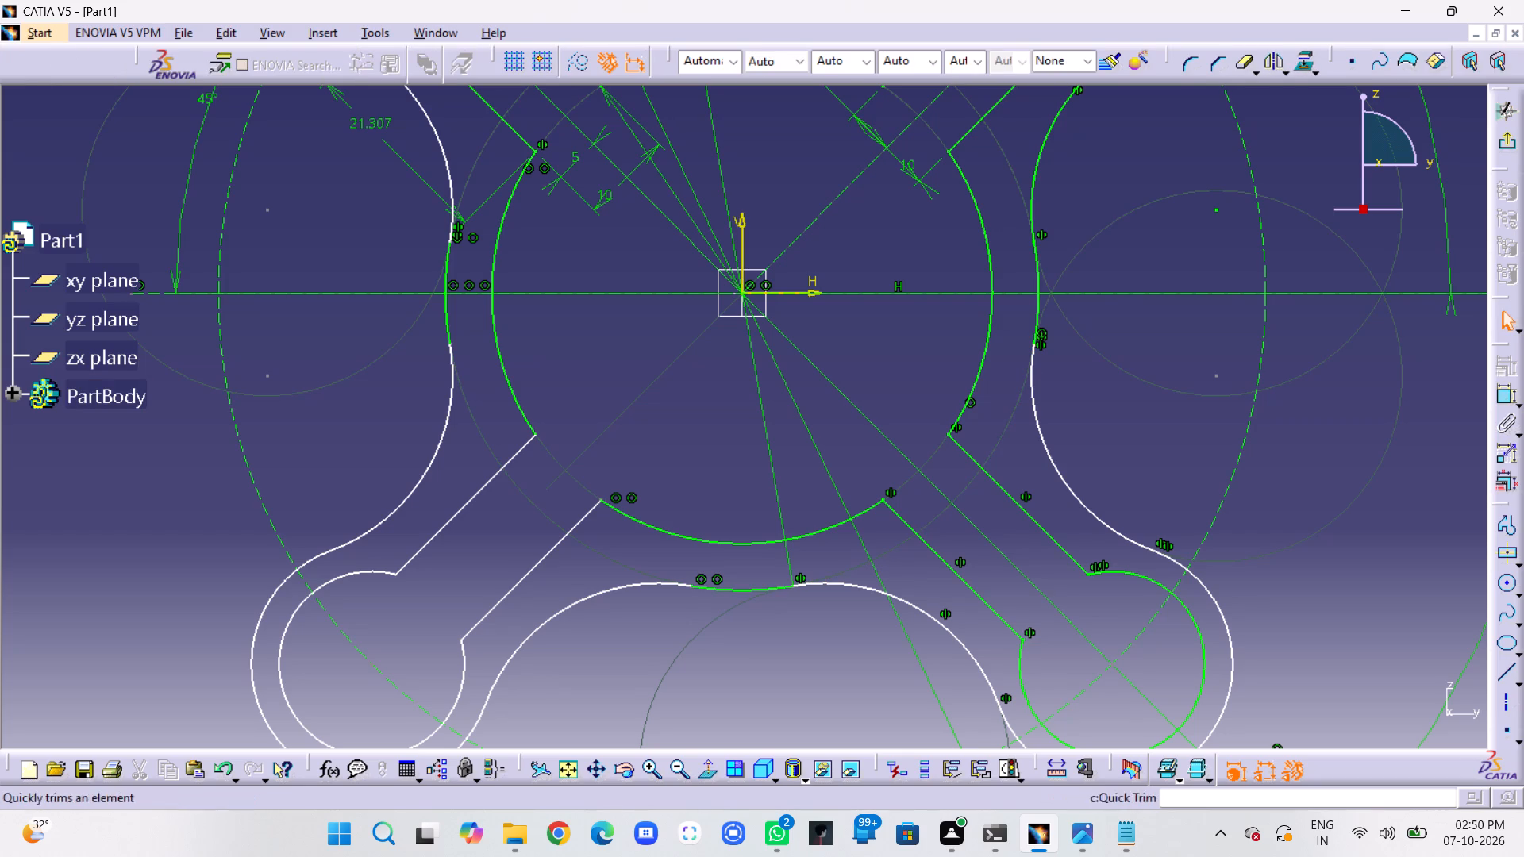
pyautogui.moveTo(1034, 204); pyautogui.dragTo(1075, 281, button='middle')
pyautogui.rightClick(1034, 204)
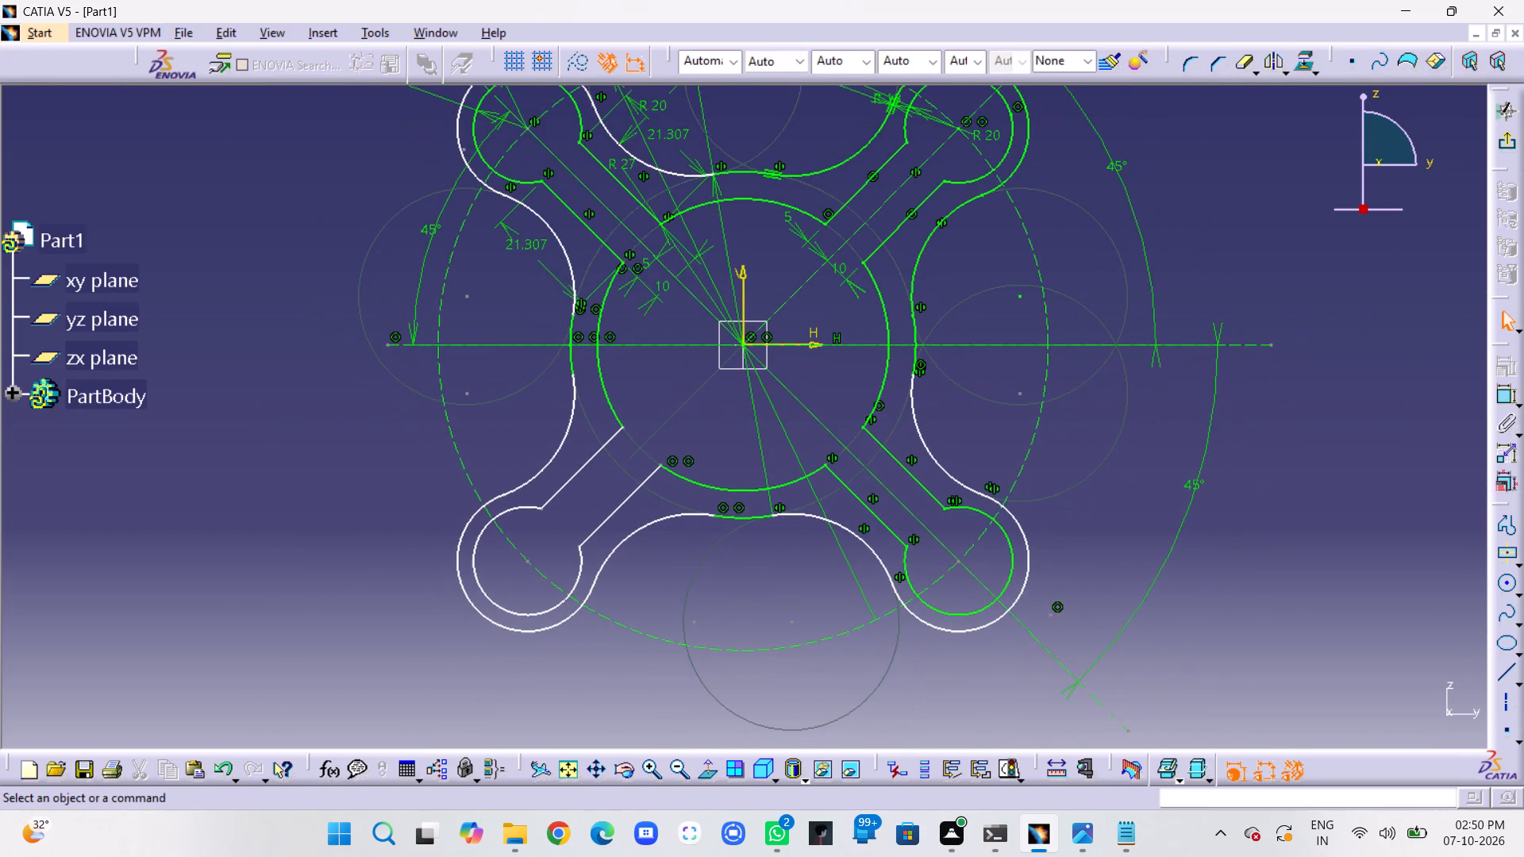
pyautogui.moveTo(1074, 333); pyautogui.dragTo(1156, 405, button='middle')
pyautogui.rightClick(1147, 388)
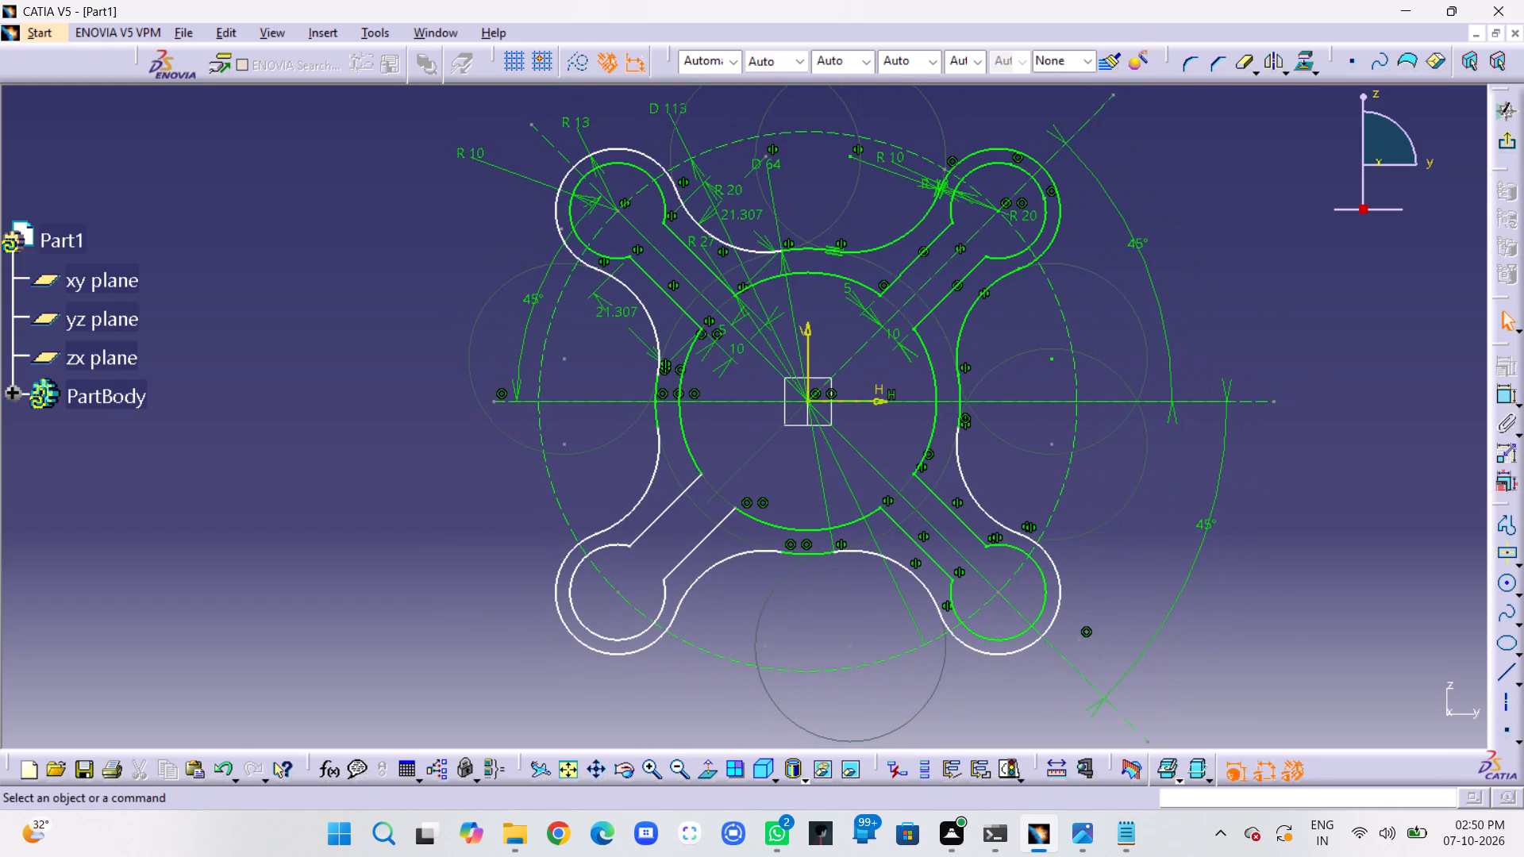
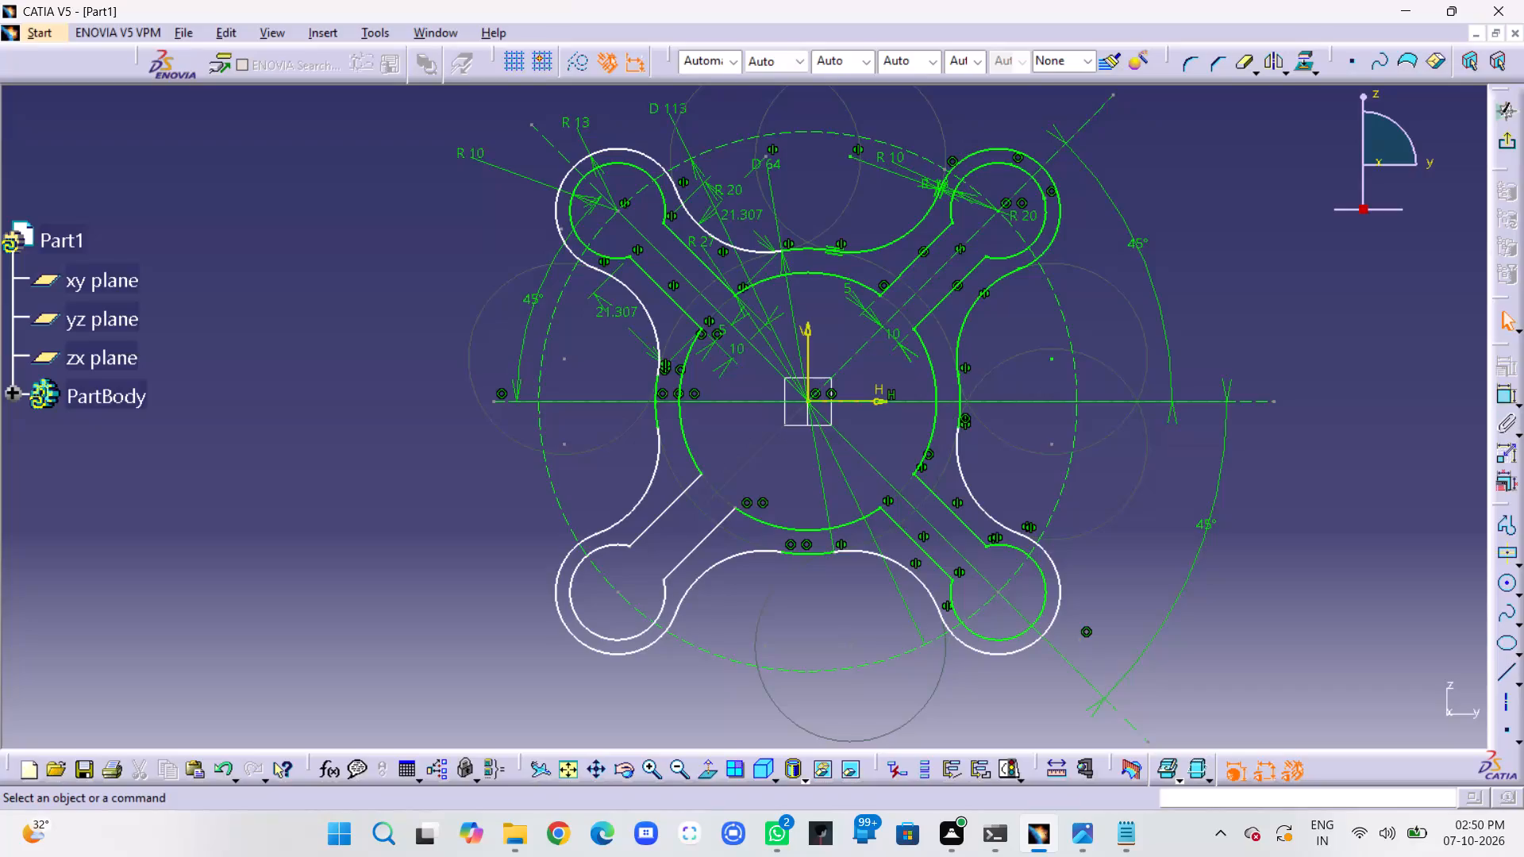
# Exit the sketch and try to pad the four-arm profile to a length of 20 mm.
pyautogui.moveTo(1312, 595); pyautogui.dragTo(1344, 590, button='middle')
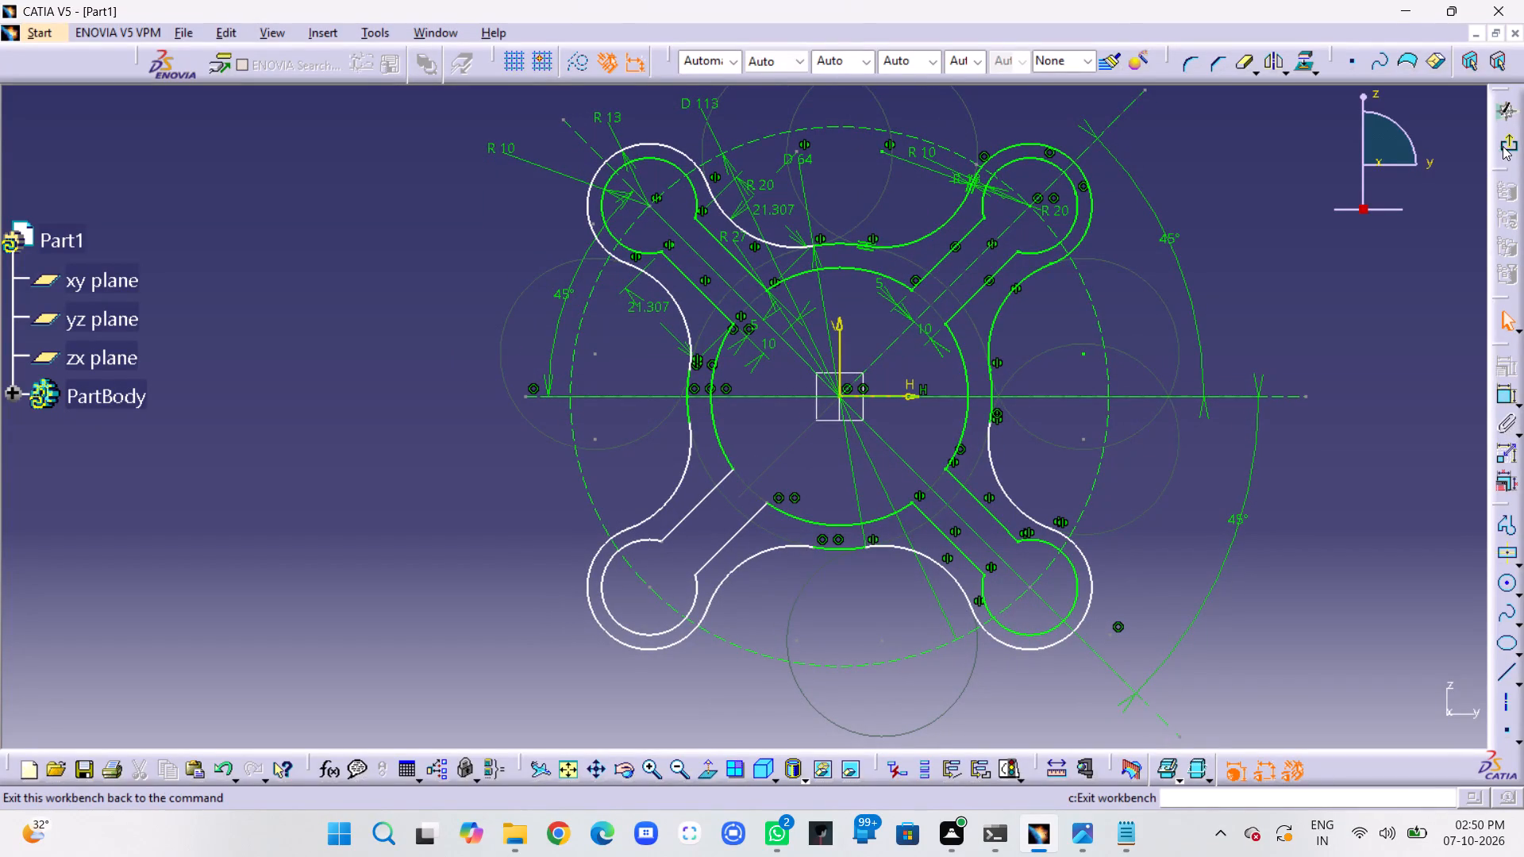
pyautogui.click(1506, 146)
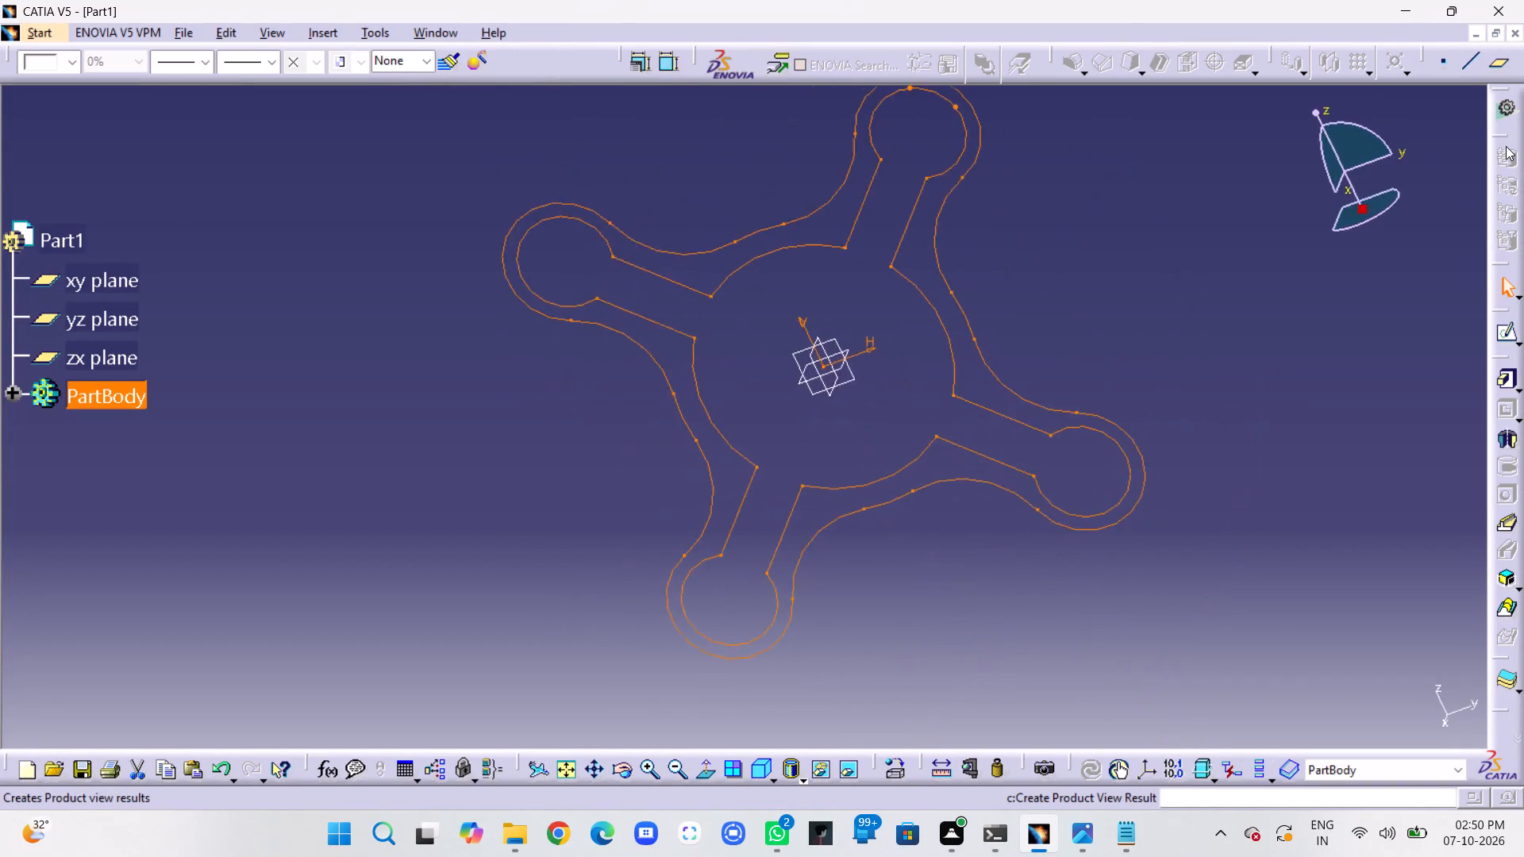
pyautogui.click(1511, 375)
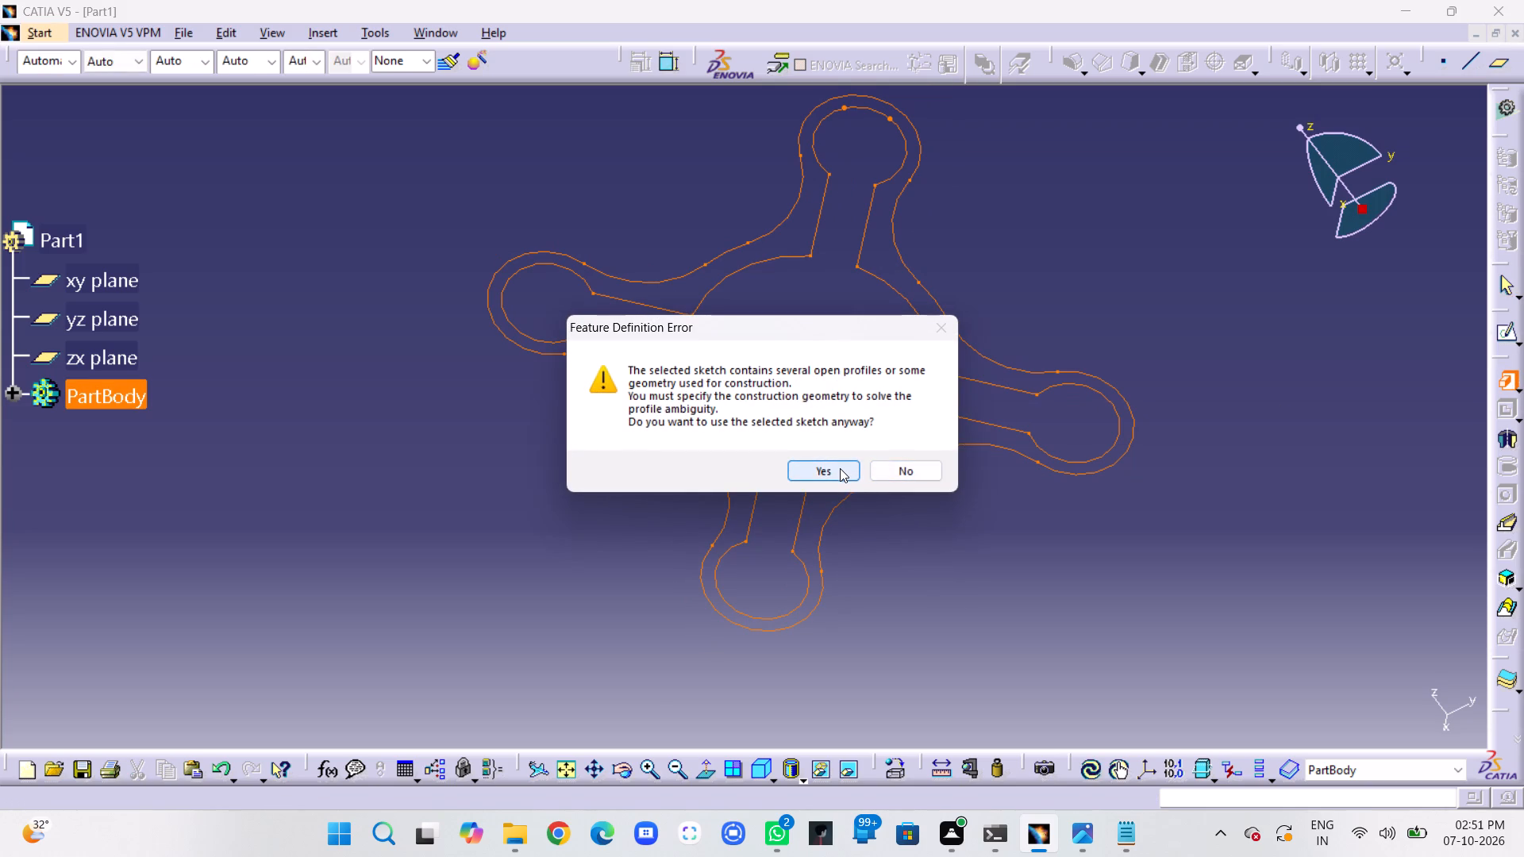
pyautogui.click(840, 467)
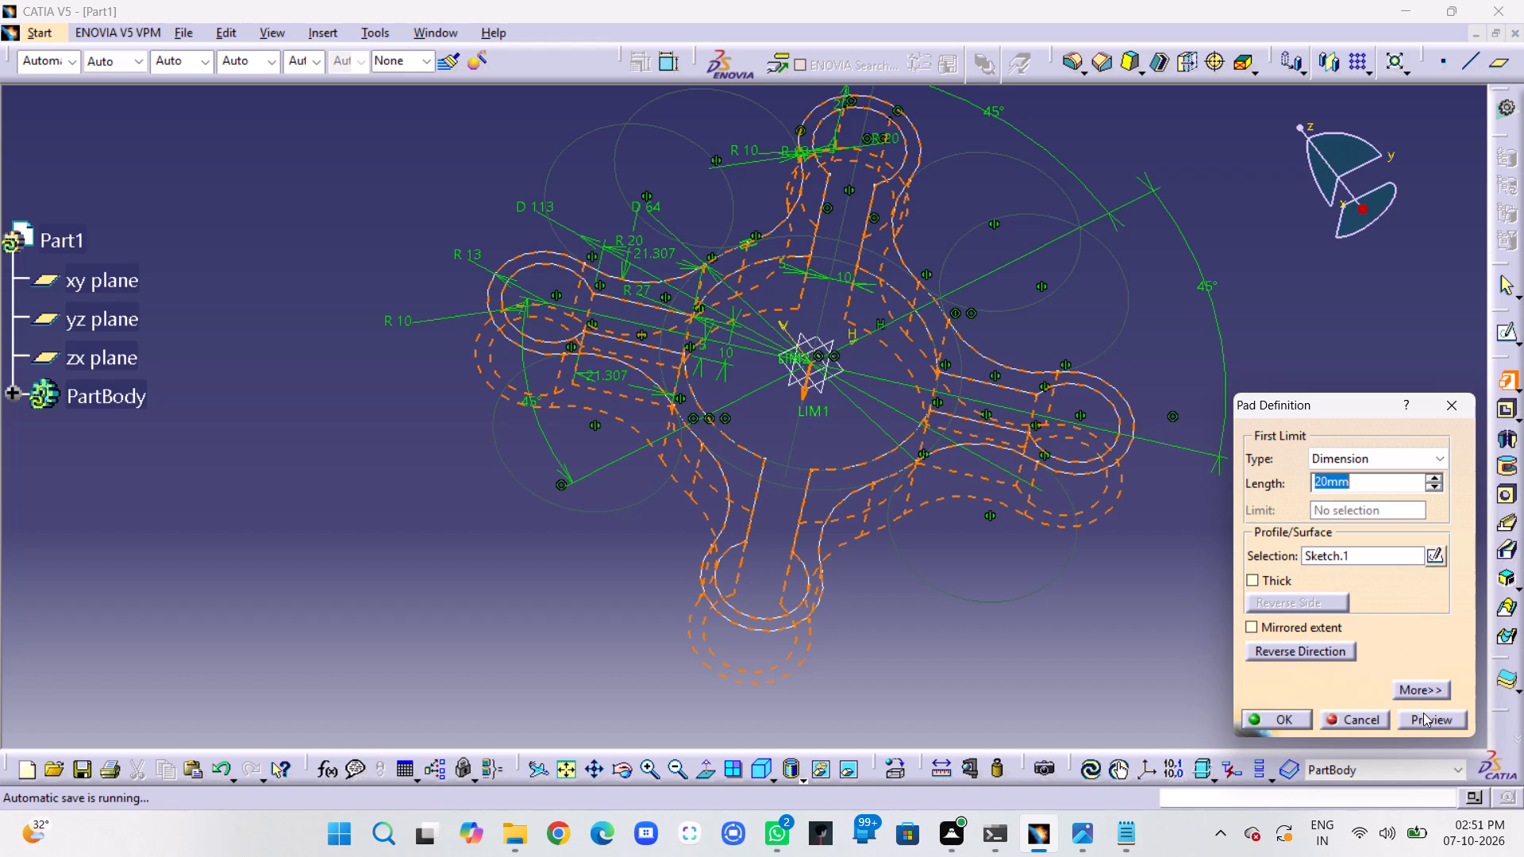
pyautogui.click(1297, 724)
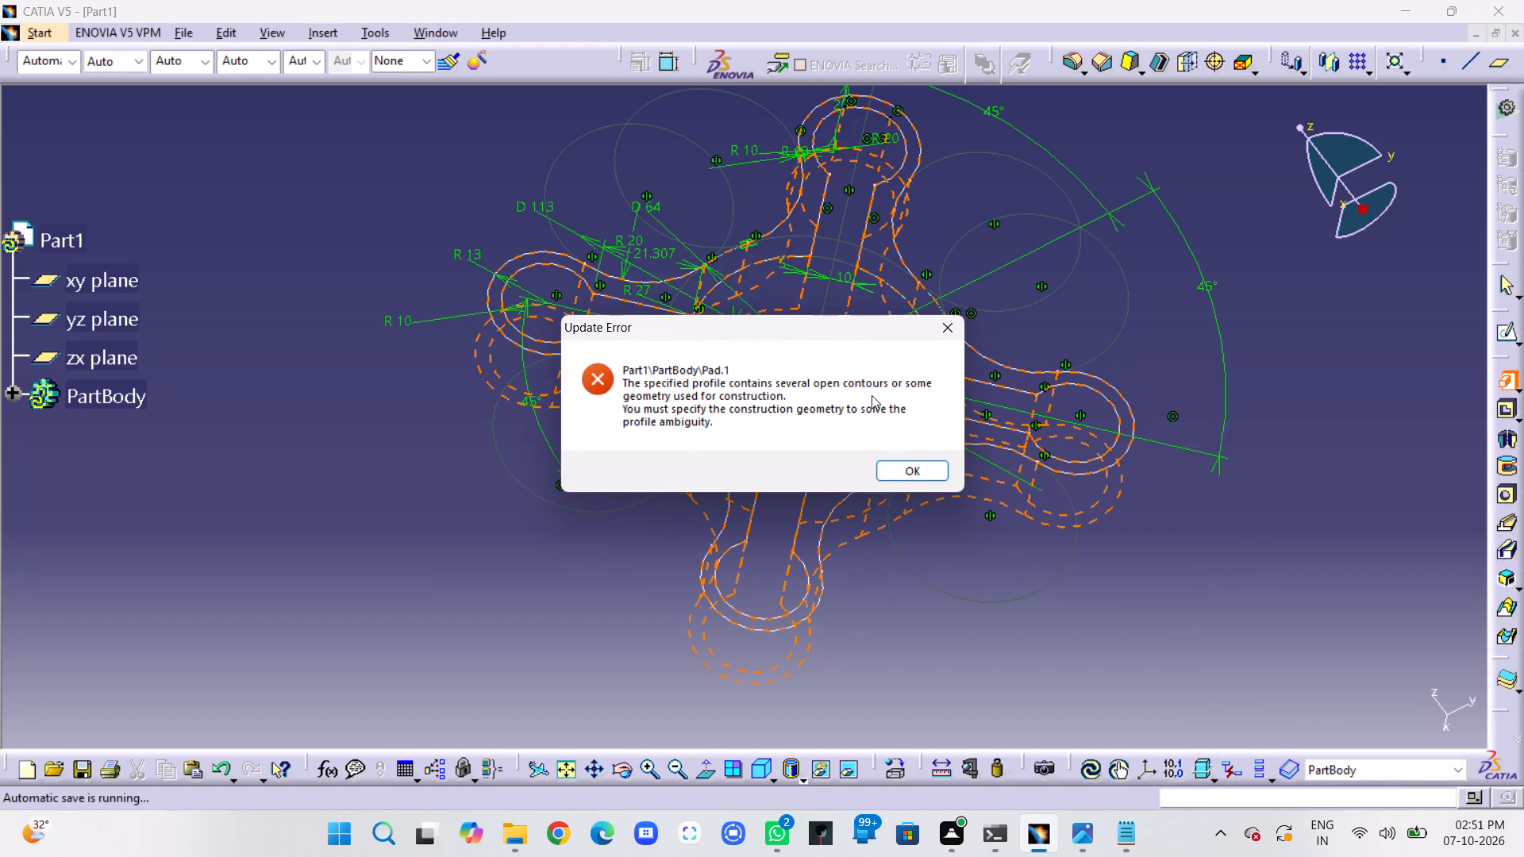
pyautogui.click(908, 480)
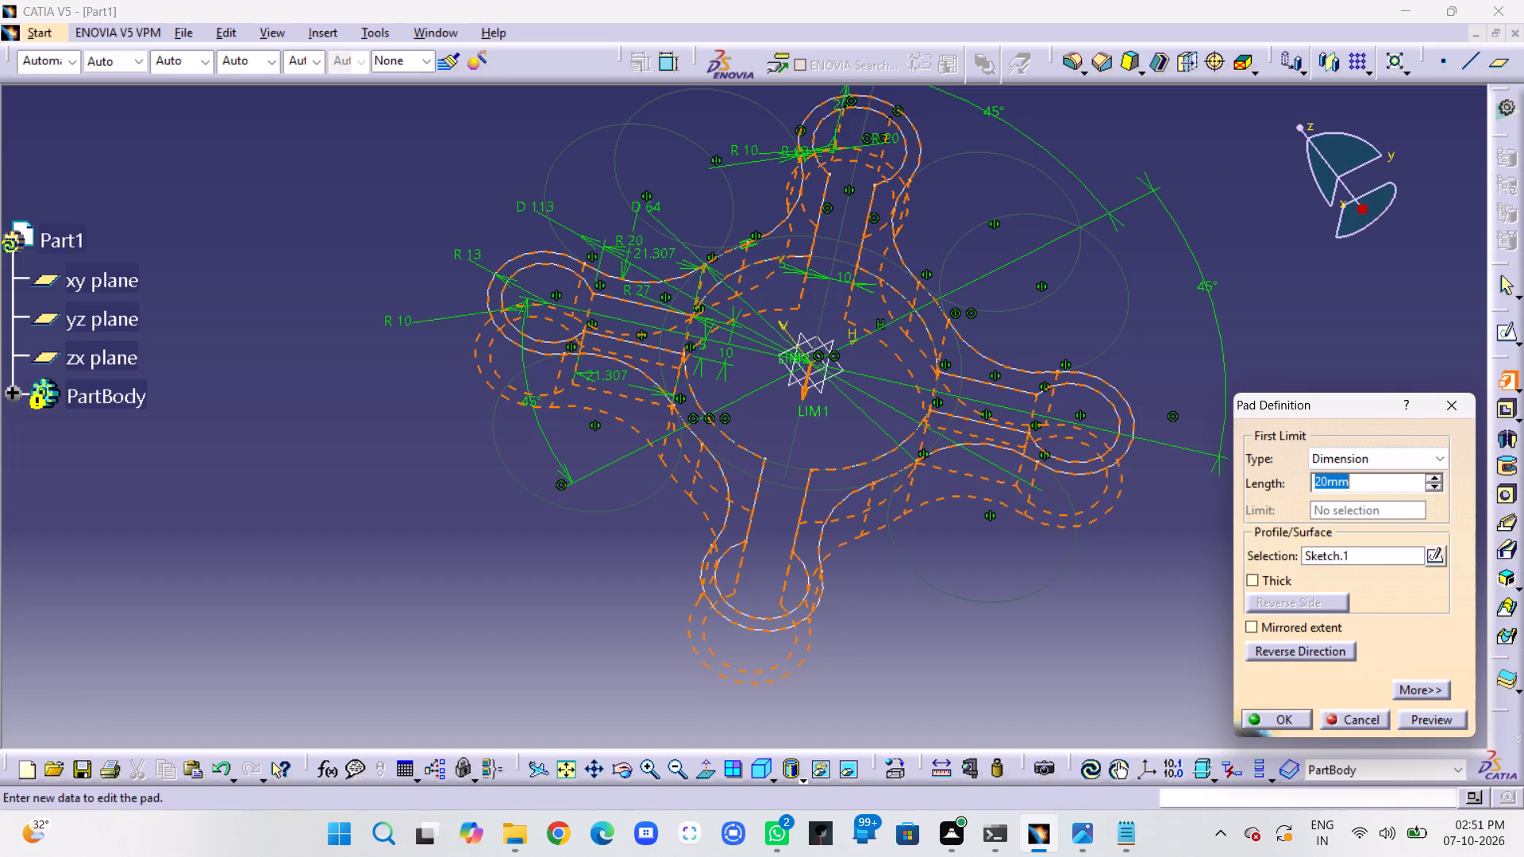
# Reopen the pad's profile sketch and examine the lower-right arm's hub corners and end arcs for gaps or stray geometry.
pyautogui.click(1433, 551)
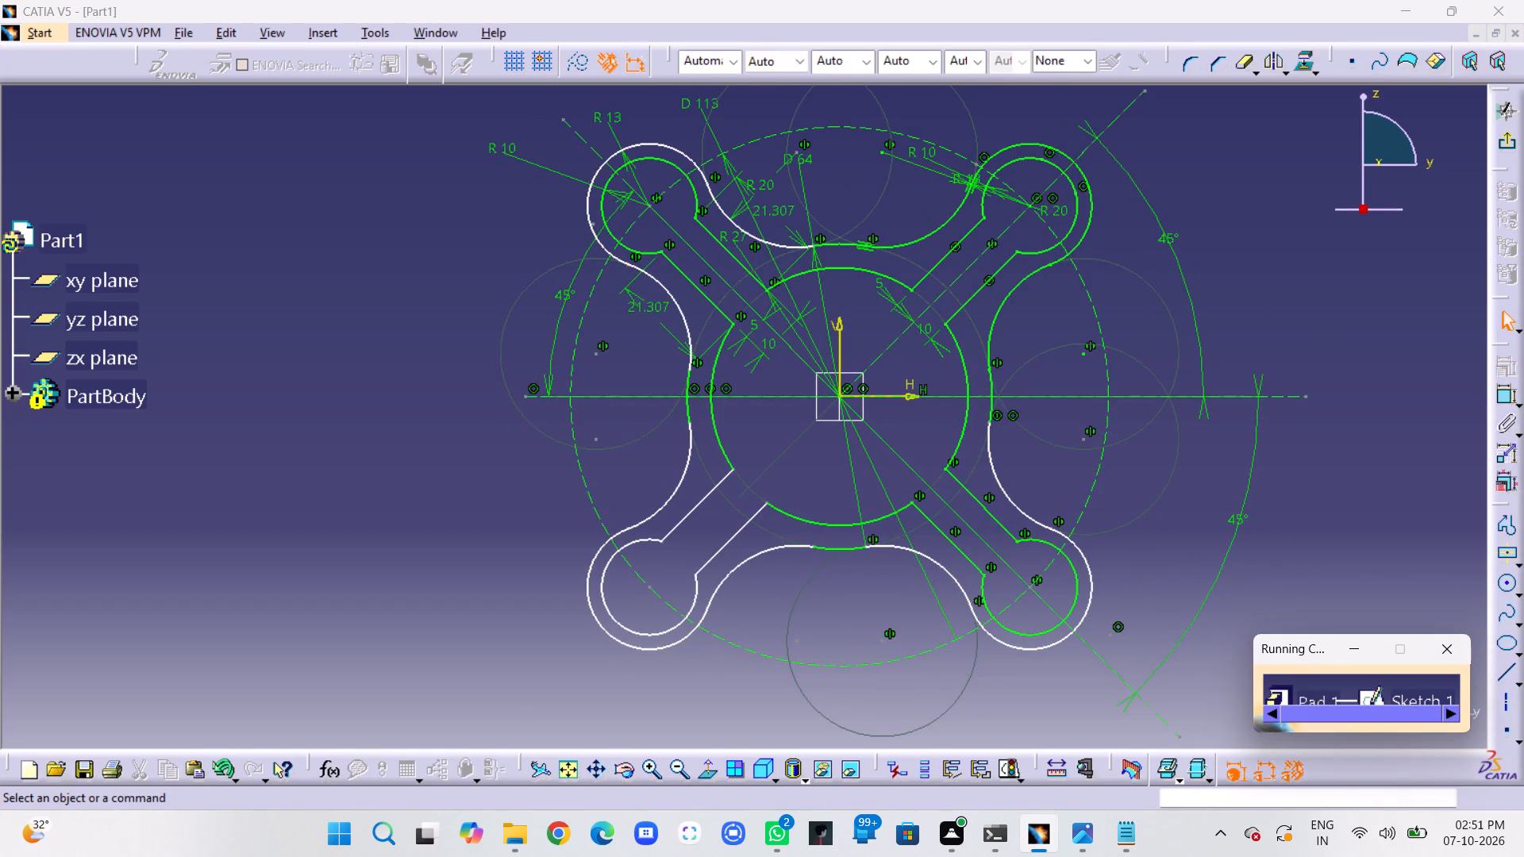
pyautogui.moveTo(1058, 567); pyautogui.dragTo(1074, 459, button='middle')
pyautogui.rightClick(1058, 567)
pyautogui.moveTo(1133, 509); pyautogui.dragTo(706, 175, button='middle')
pyautogui.moveTo(1018, 429); pyautogui.dragTo(1072, 463, button='middle')
pyautogui.rightClick(1018, 429)
pyautogui.moveTo(809, 319); pyautogui.dragTo(882, 148, button='middle')
pyautogui.moveTo(885, 470); pyautogui.dragTo(879, 462, button='right')
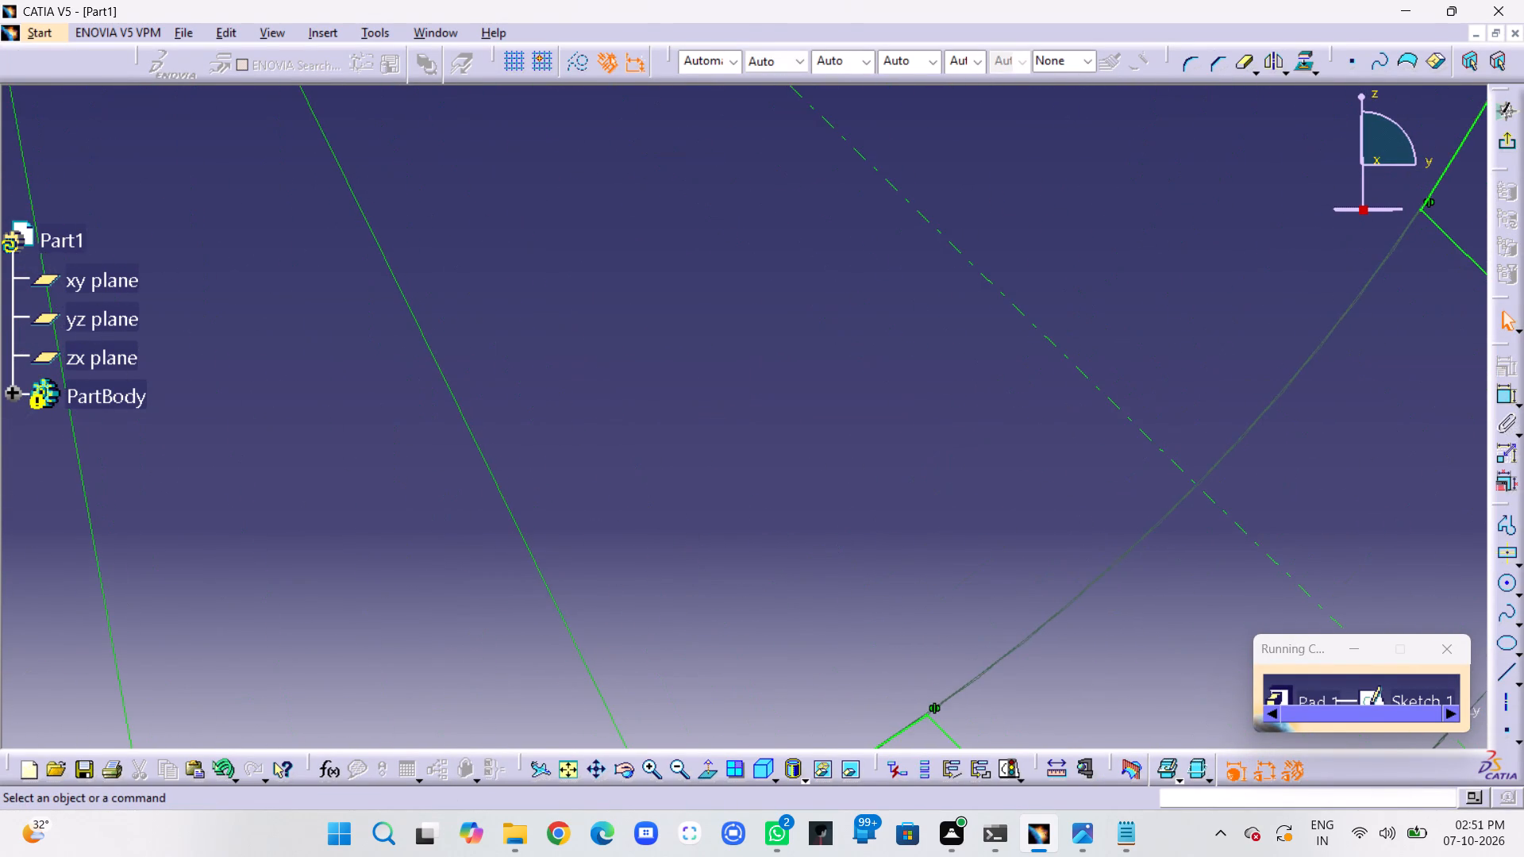
pyautogui.moveTo(941, 532); pyautogui.dragTo(814, 78, button='middle')
pyautogui.moveTo(861, 291); pyautogui.dragTo(897, 159, button='middle')
pyautogui.rightClick(900, 371)
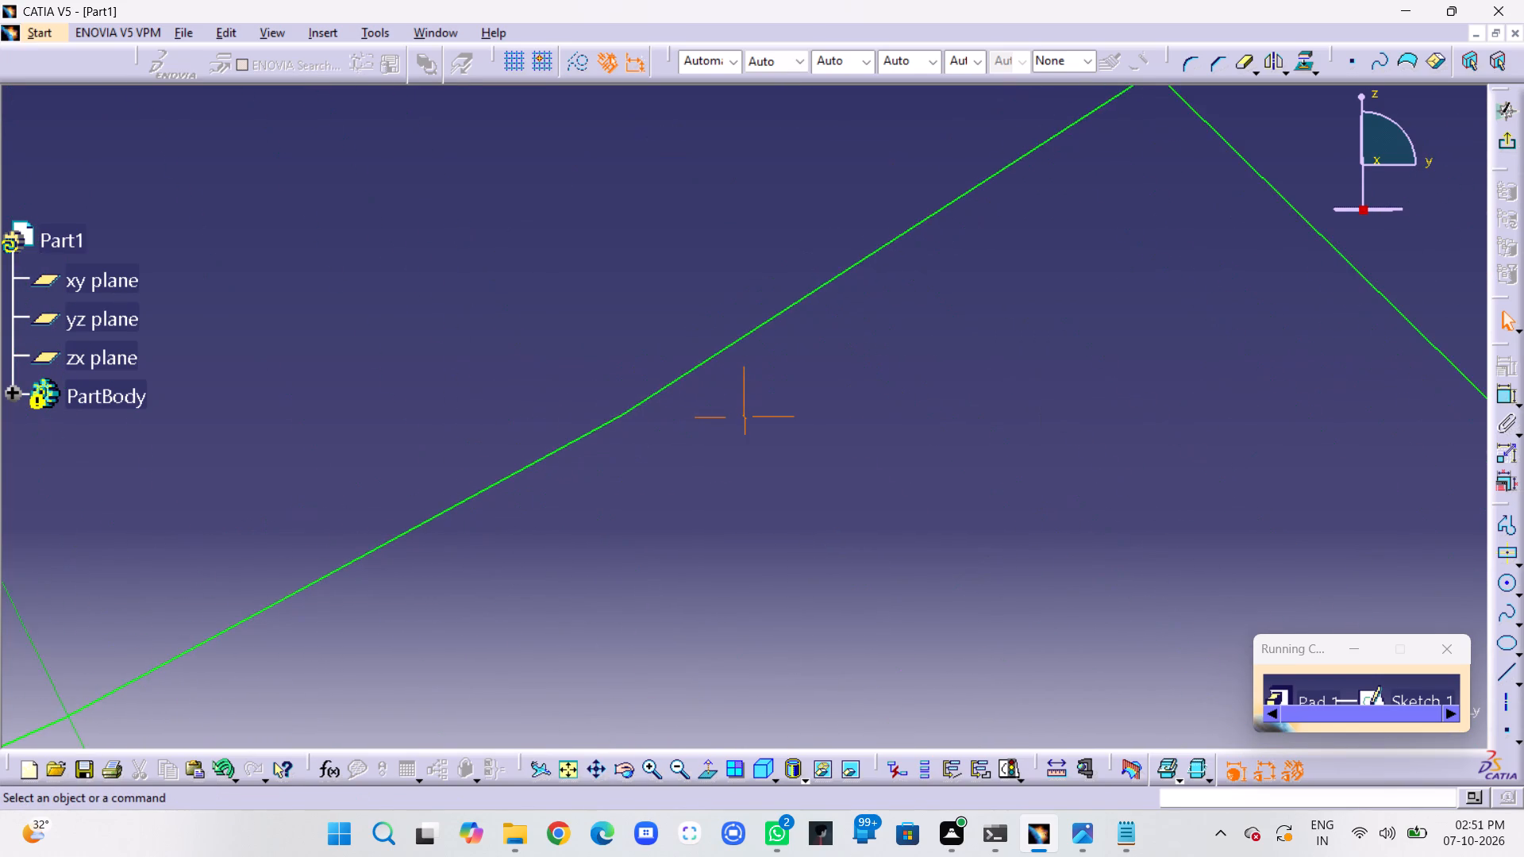
pyautogui.moveTo(897, 159); pyautogui.dragTo(1010, 543, button='middle')
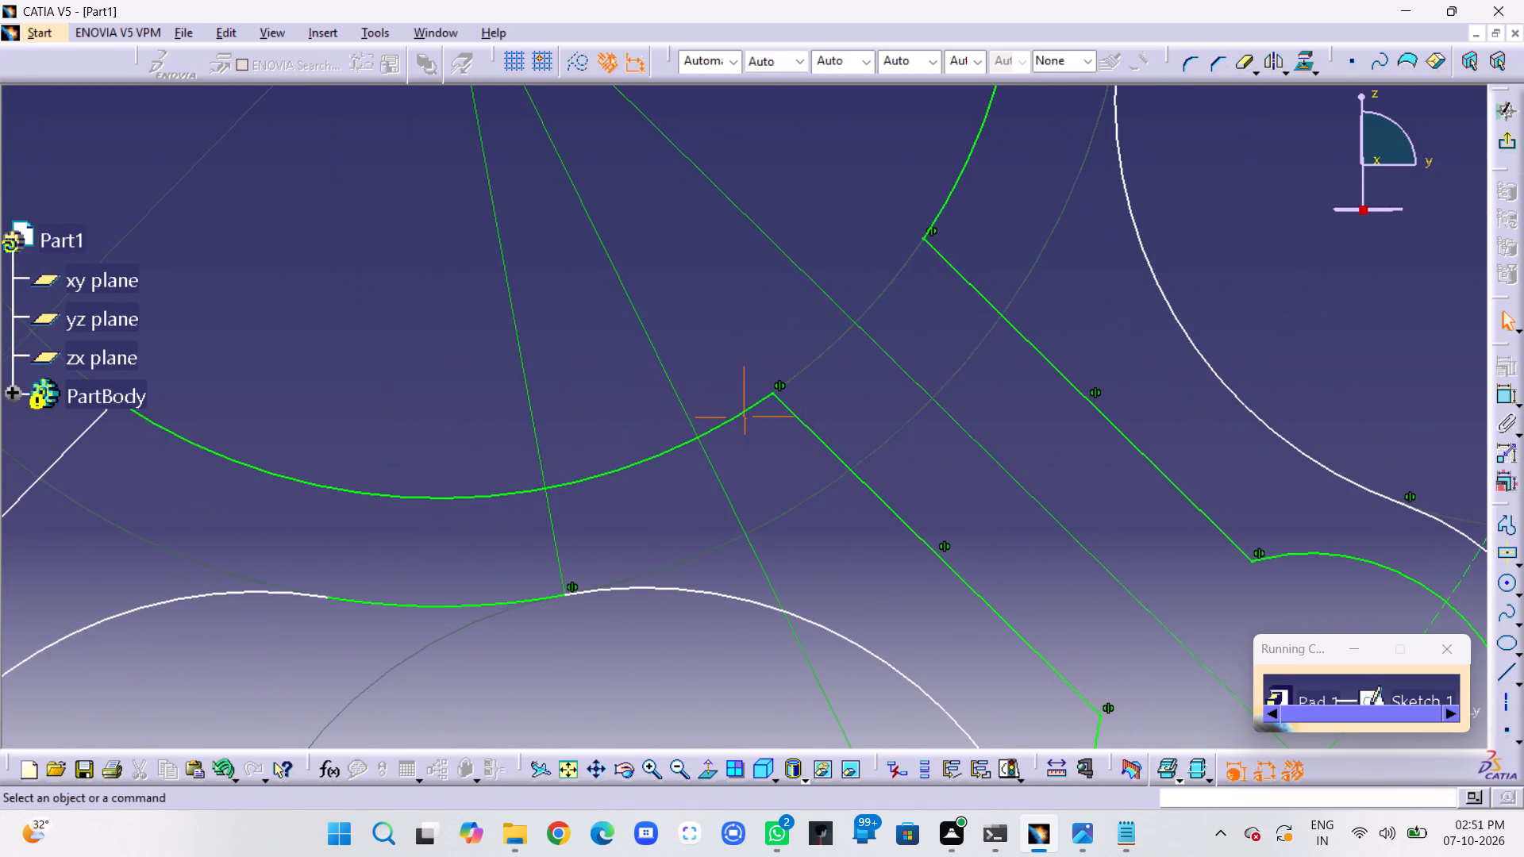
pyautogui.moveTo(1010, 543); pyautogui.dragTo(1060, 584, button='middle')
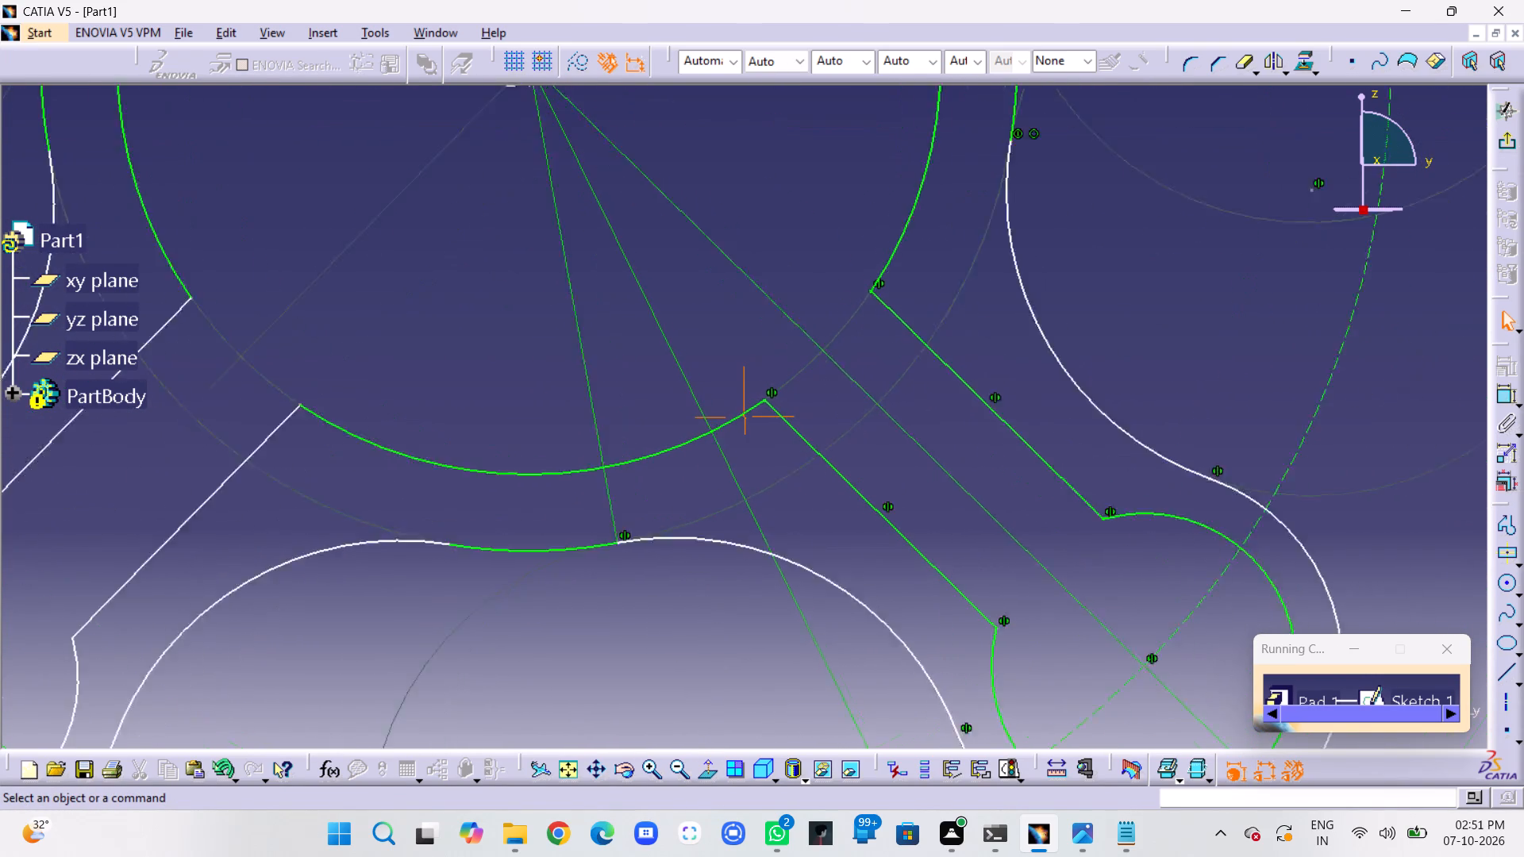
pyautogui.moveTo(1060, 584); pyautogui.dragTo(1058, 548, button='middle')
pyautogui.moveTo(1057, 546); pyautogui.dragTo(672, 203, button='middle')
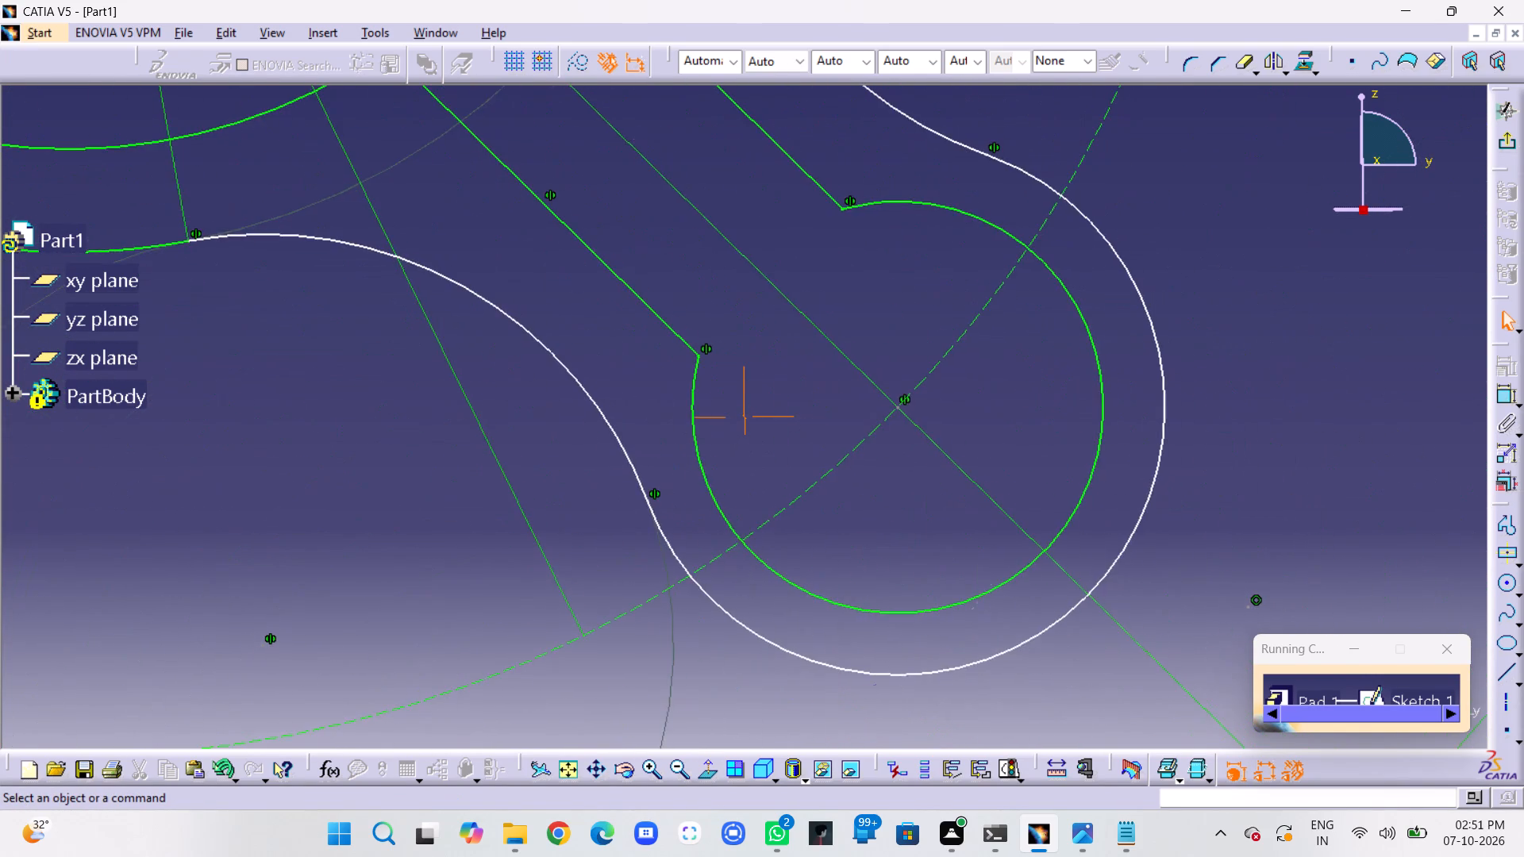
pyautogui.moveTo(672, 203); pyautogui.dragTo(641, 60, button='middle')
pyautogui.rightClick(672, 203)
pyautogui.moveTo(675, 352); pyautogui.dragTo(679, 284, button='middle')
pyautogui.rightClick(678, 353)
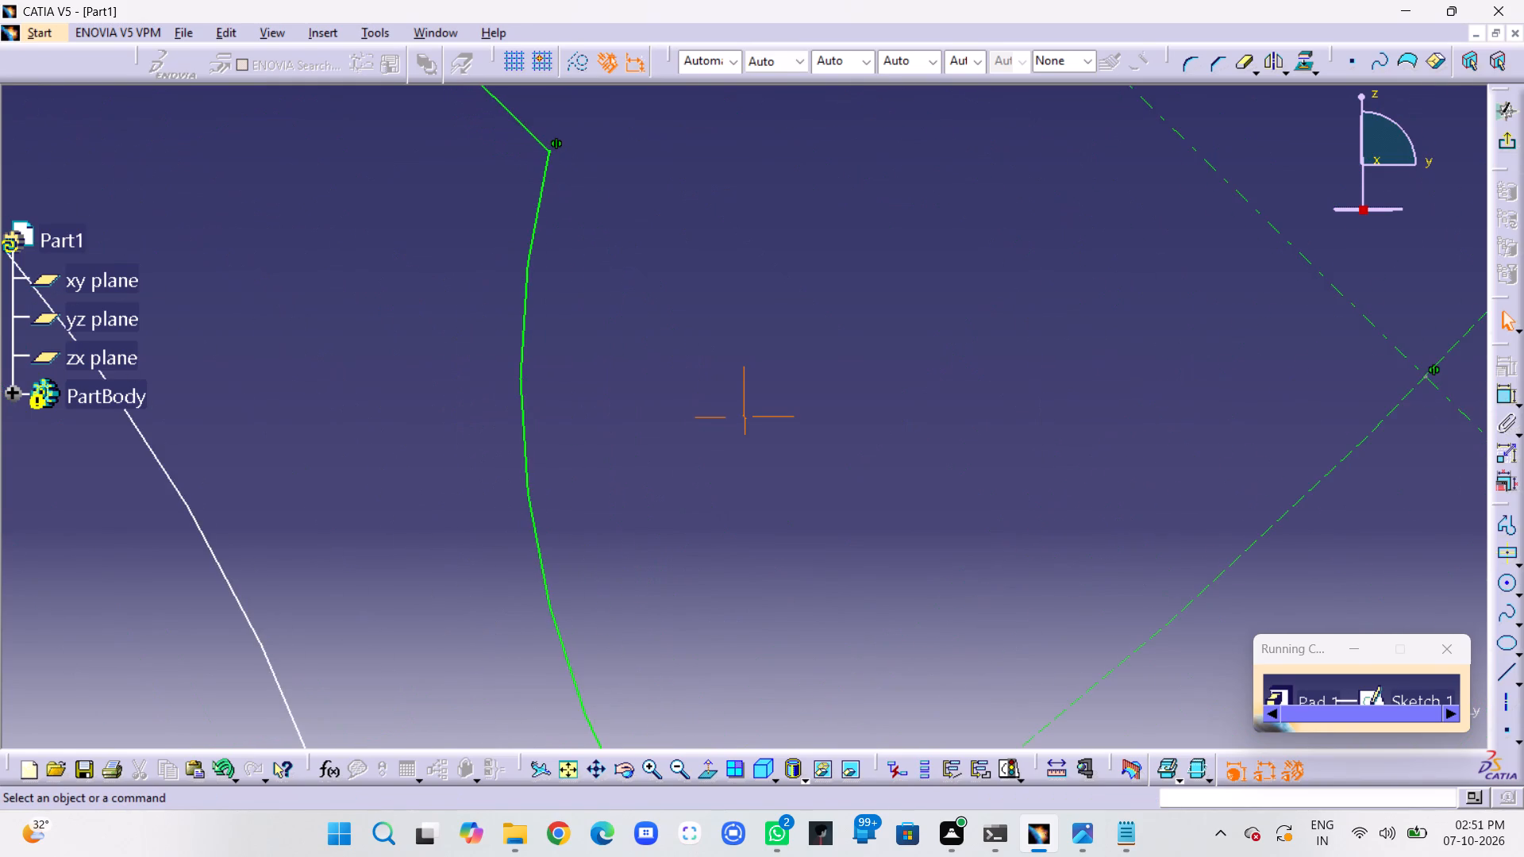
pyautogui.moveTo(679, 284); pyautogui.dragTo(833, 565, button='middle')
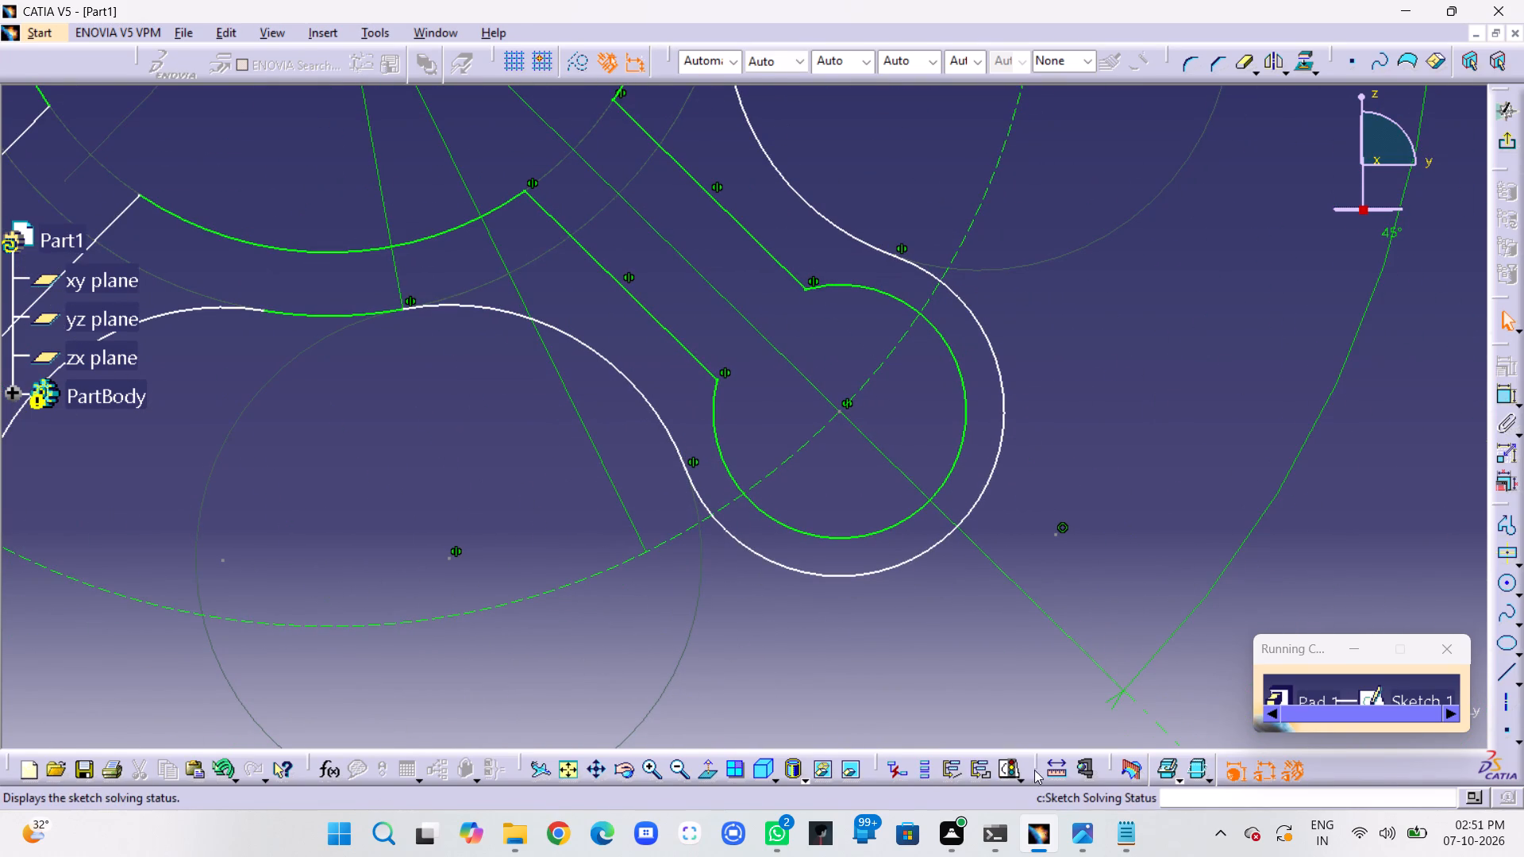
# Check the sketch solving status and review the detailed constraint diagnostic of all sketch elements.
pyautogui.click(1010, 770)
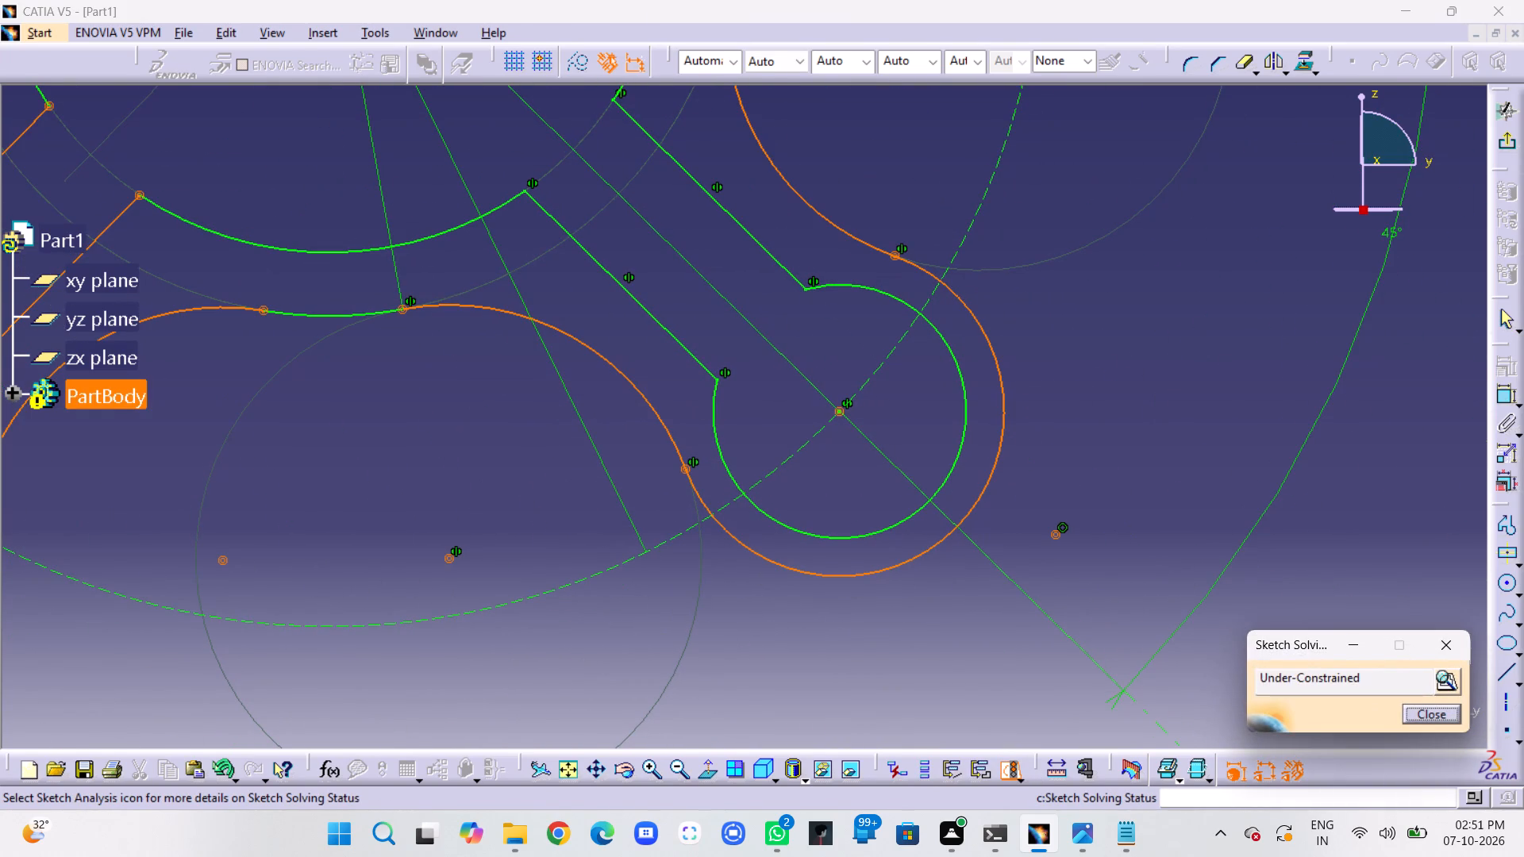
pyautogui.moveTo(785, 605); pyautogui.dragTo(804, 616, button='middle')
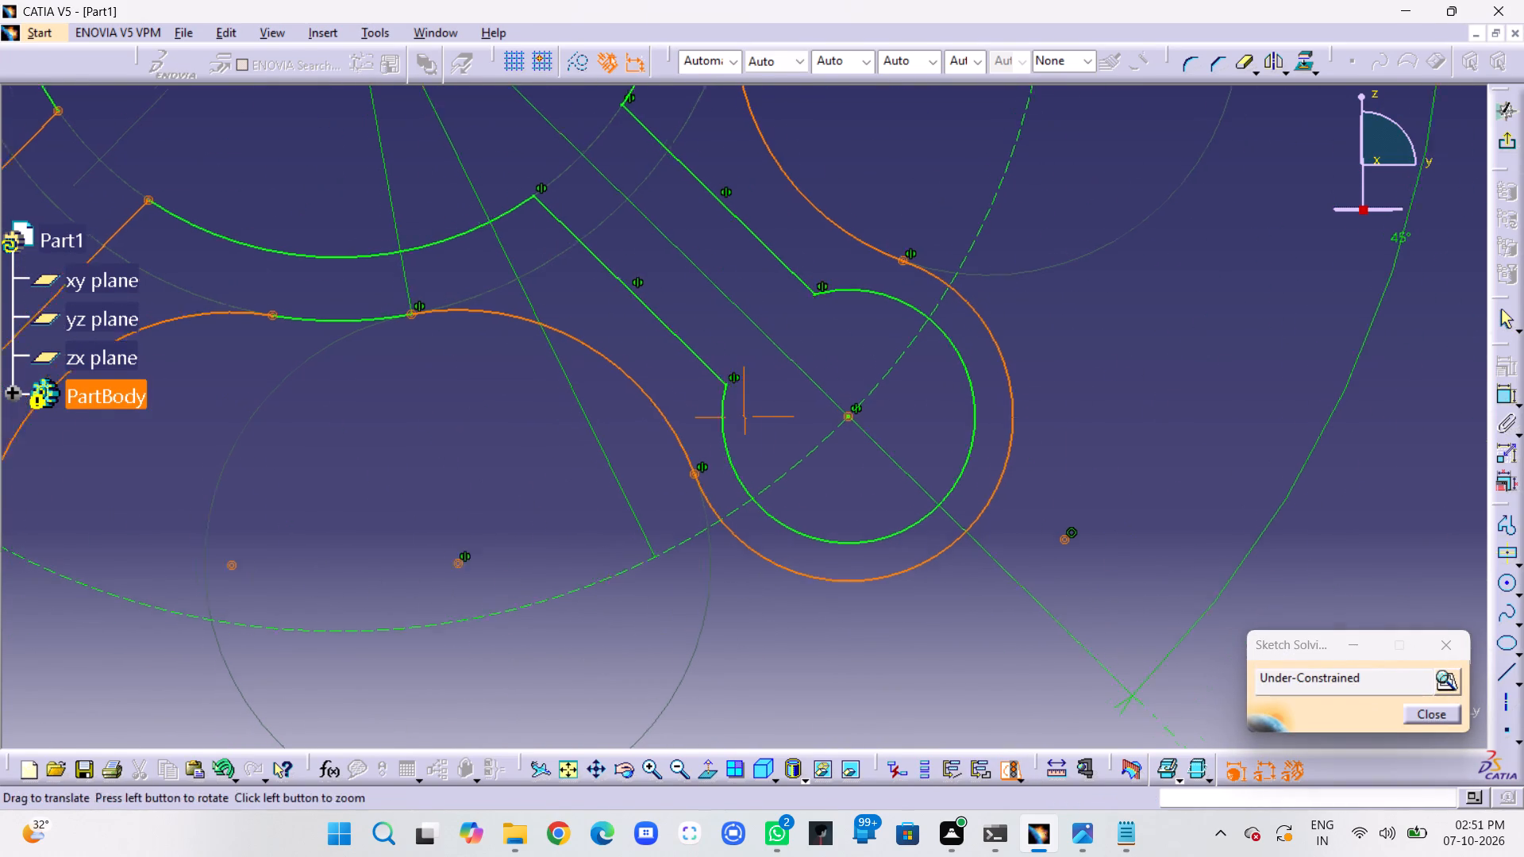
pyautogui.moveTo(804, 616); pyautogui.dragTo(1198, 717, button='middle')
pyautogui.click(1445, 681)
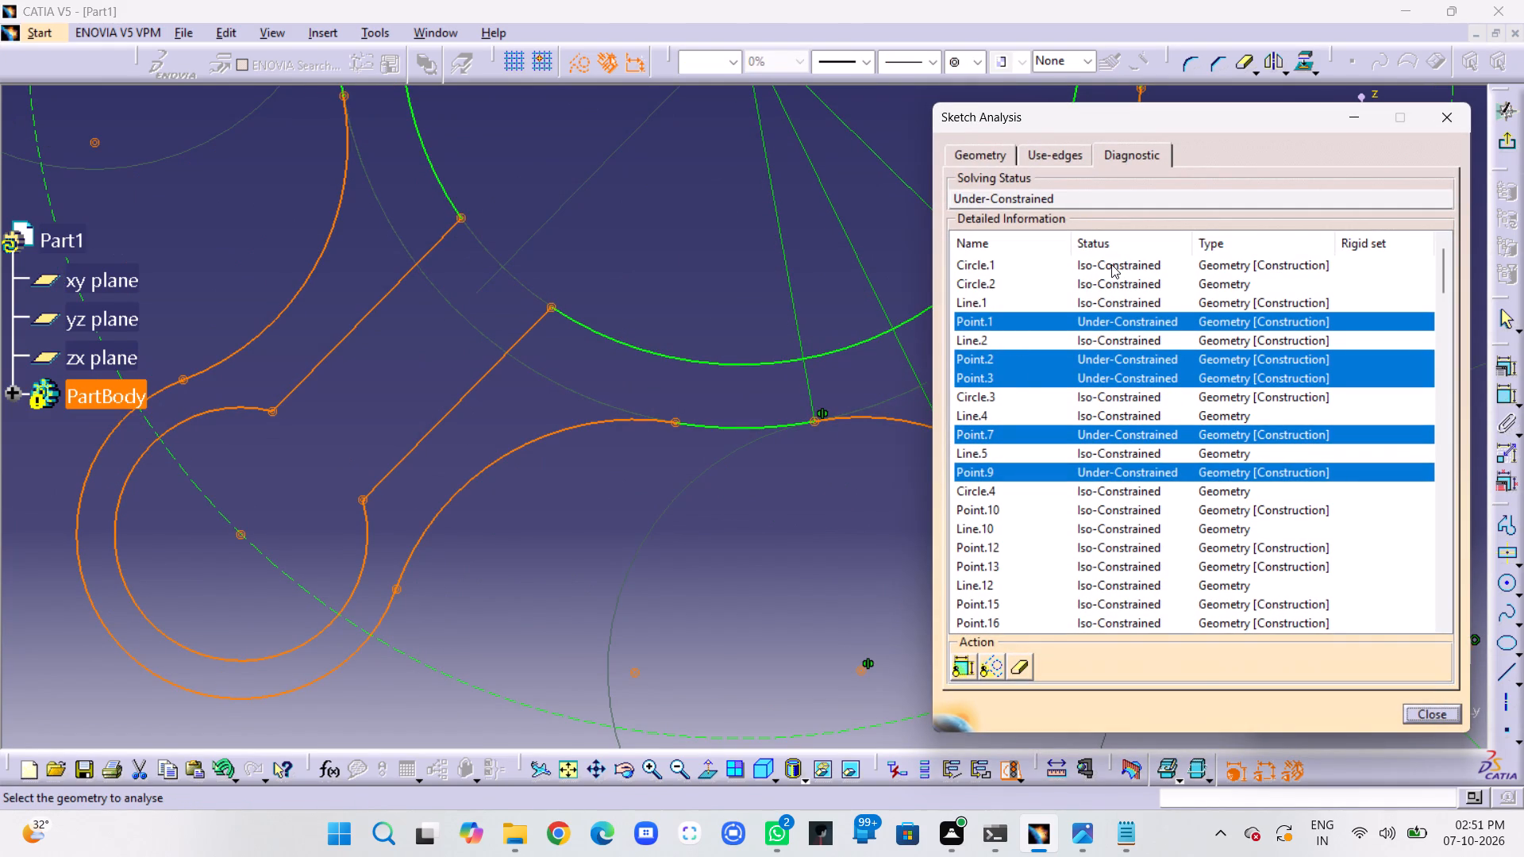
pyautogui.click(1247, 264)
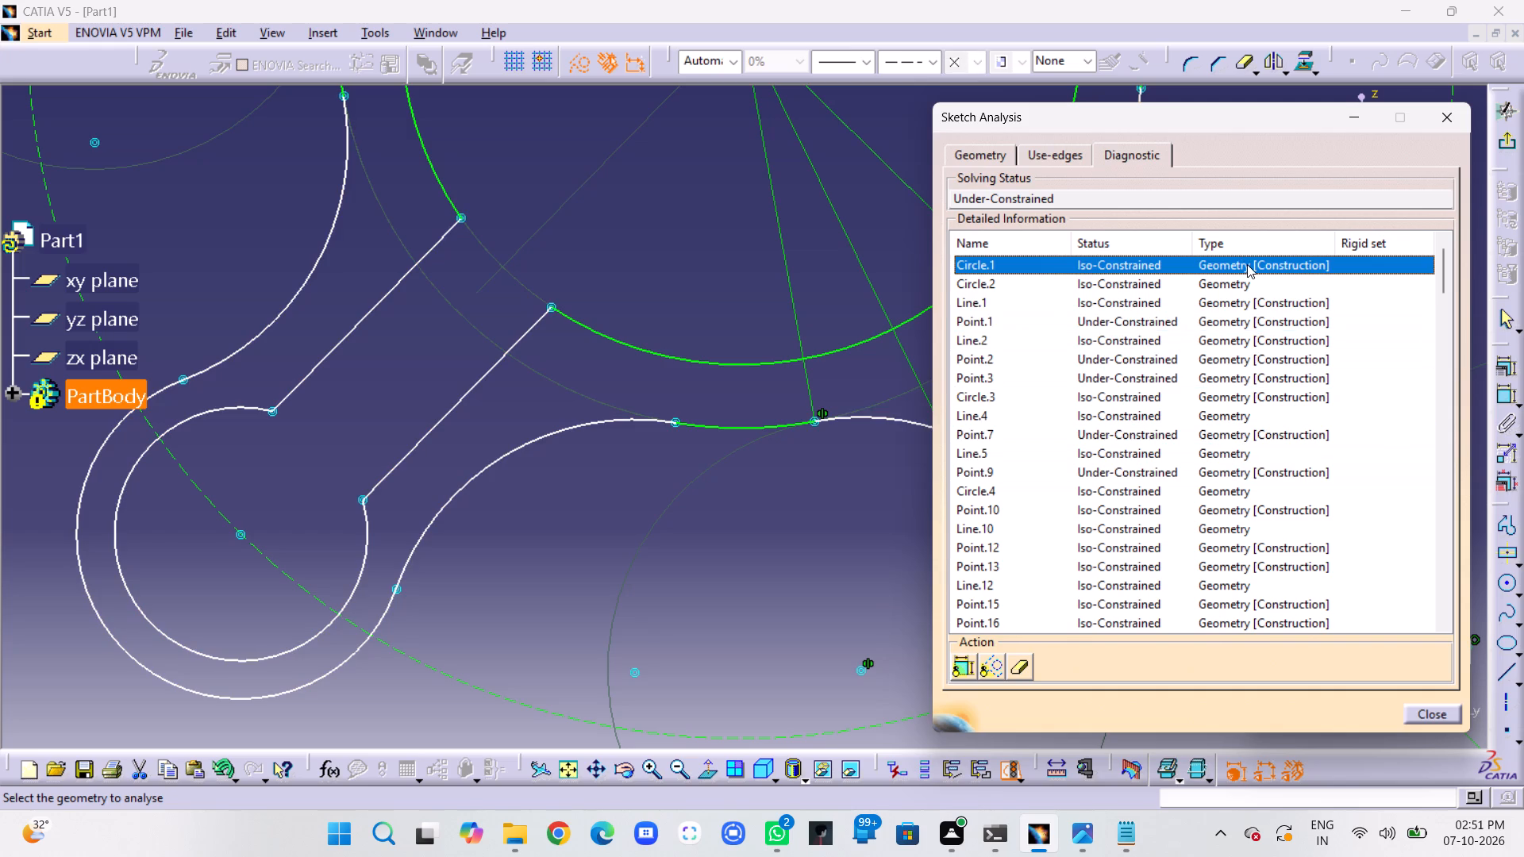
pyautogui.scroll(-2, 1212, 417)
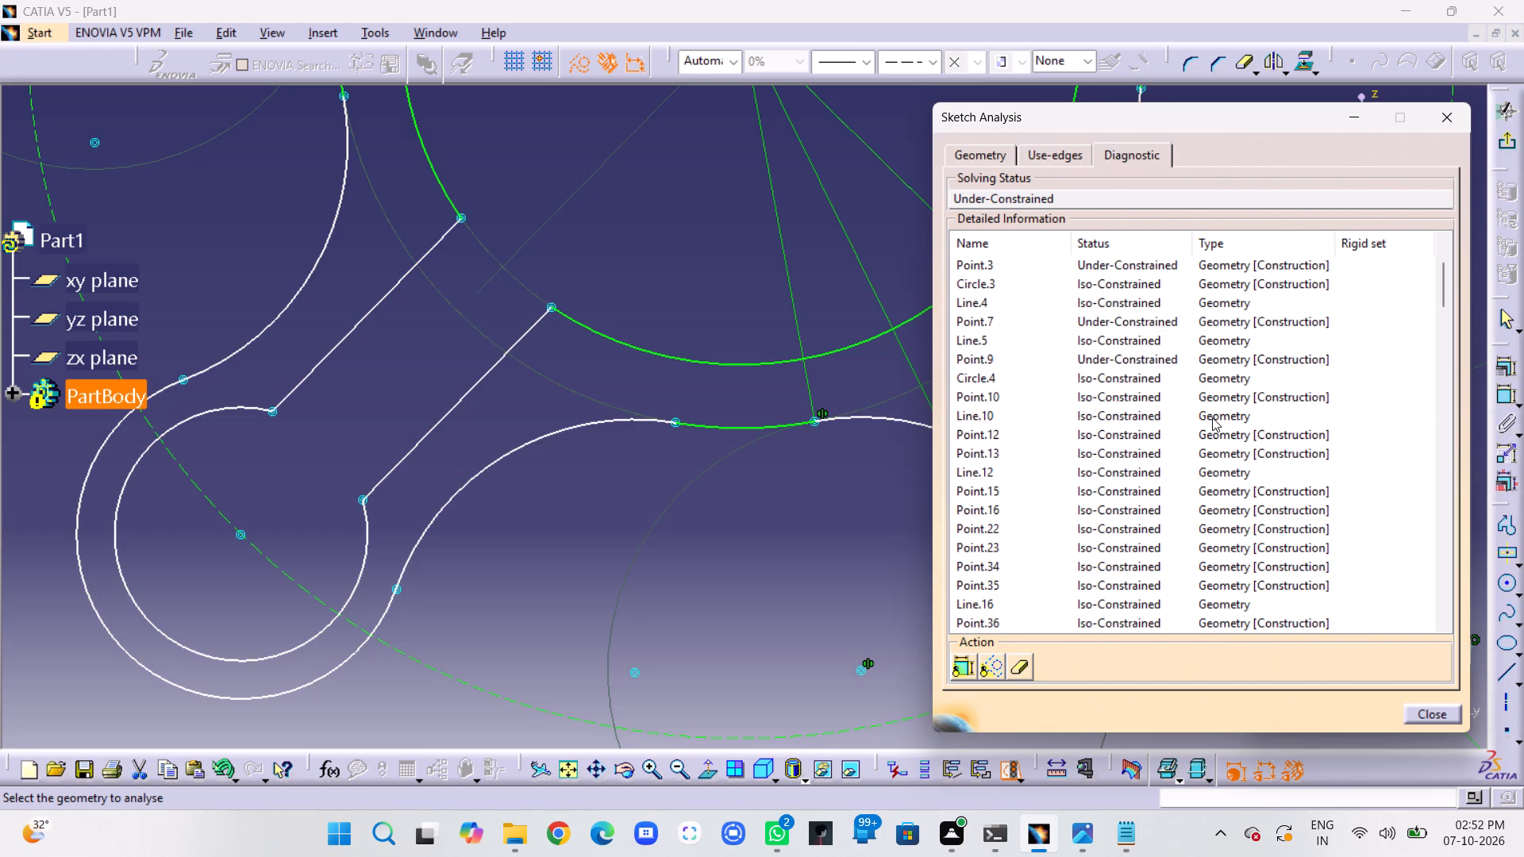
pyautogui.scroll(-15, 1212, 417)
pyautogui.scroll(-6, 1212, 417)
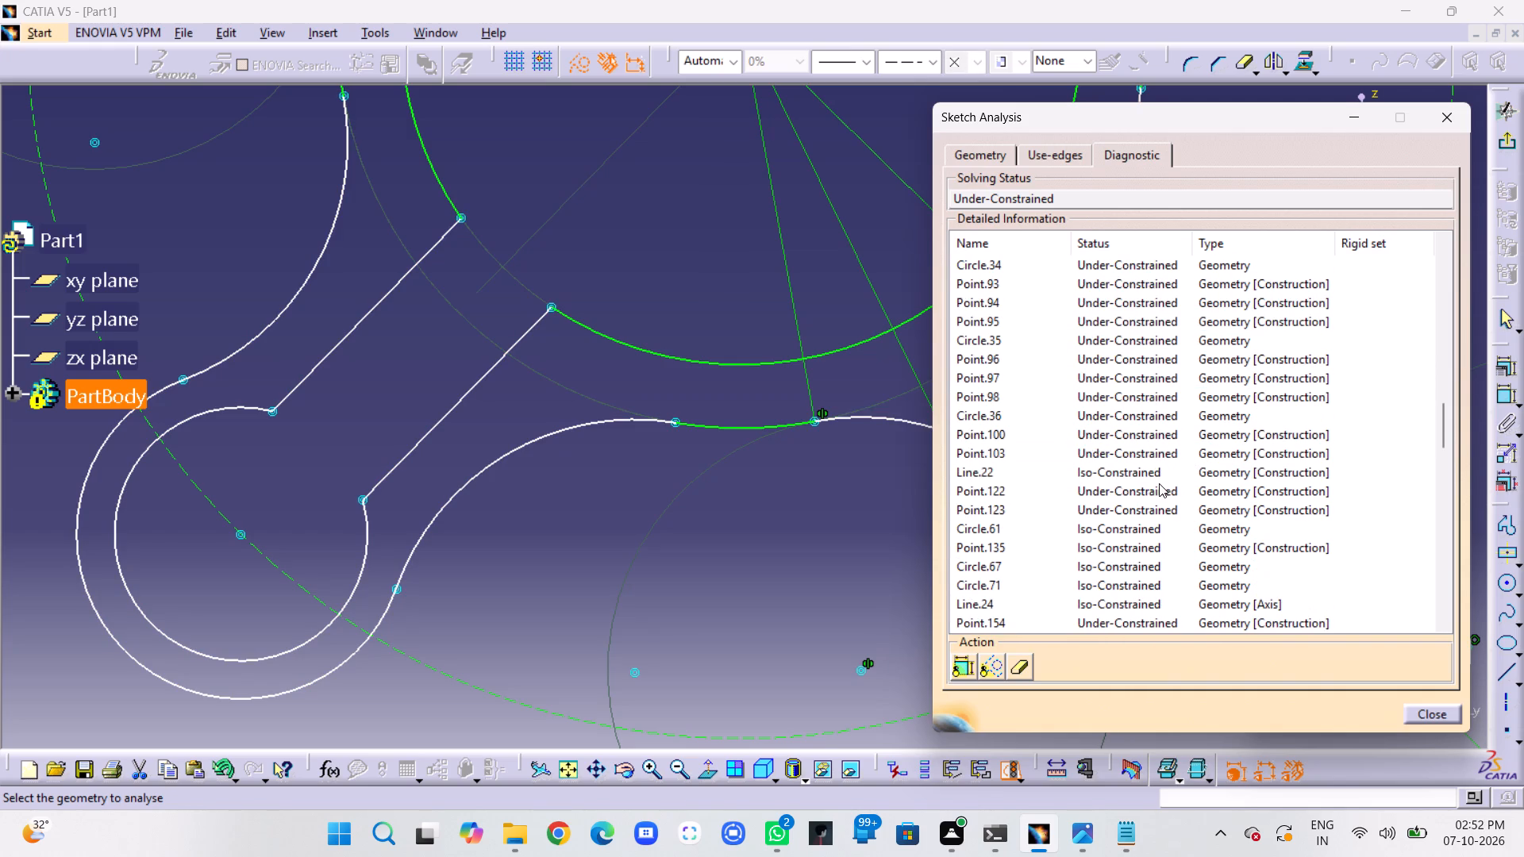
pyautogui.scroll(1, 1159, 482)
pyautogui.scroll(-10, 1159, 482)
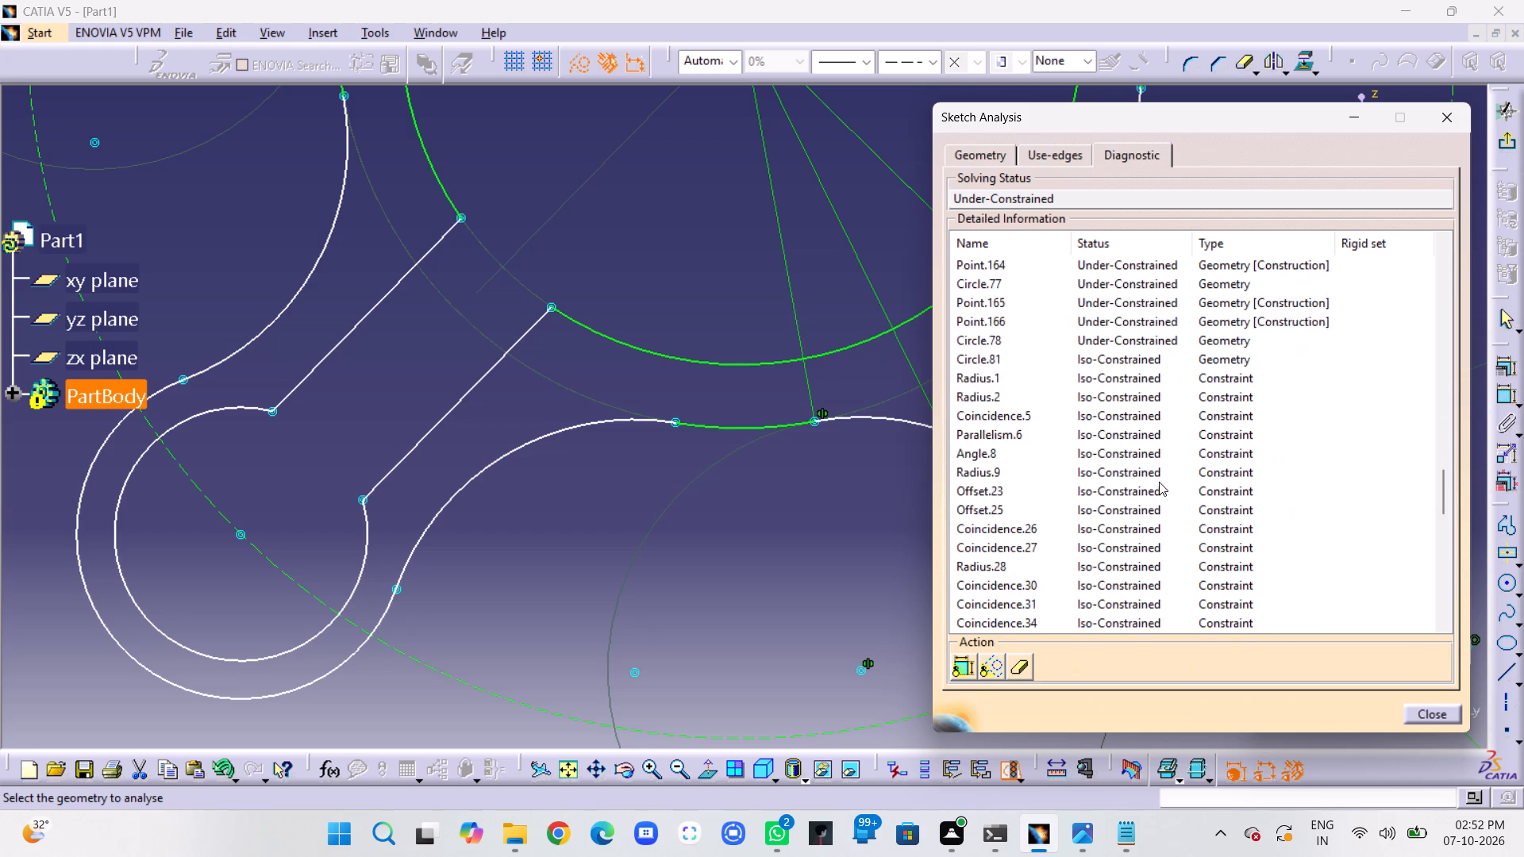
pyautogui.scroll(-14, 1159, 482)
pyautogui.scroll(-11, 1159, 482)
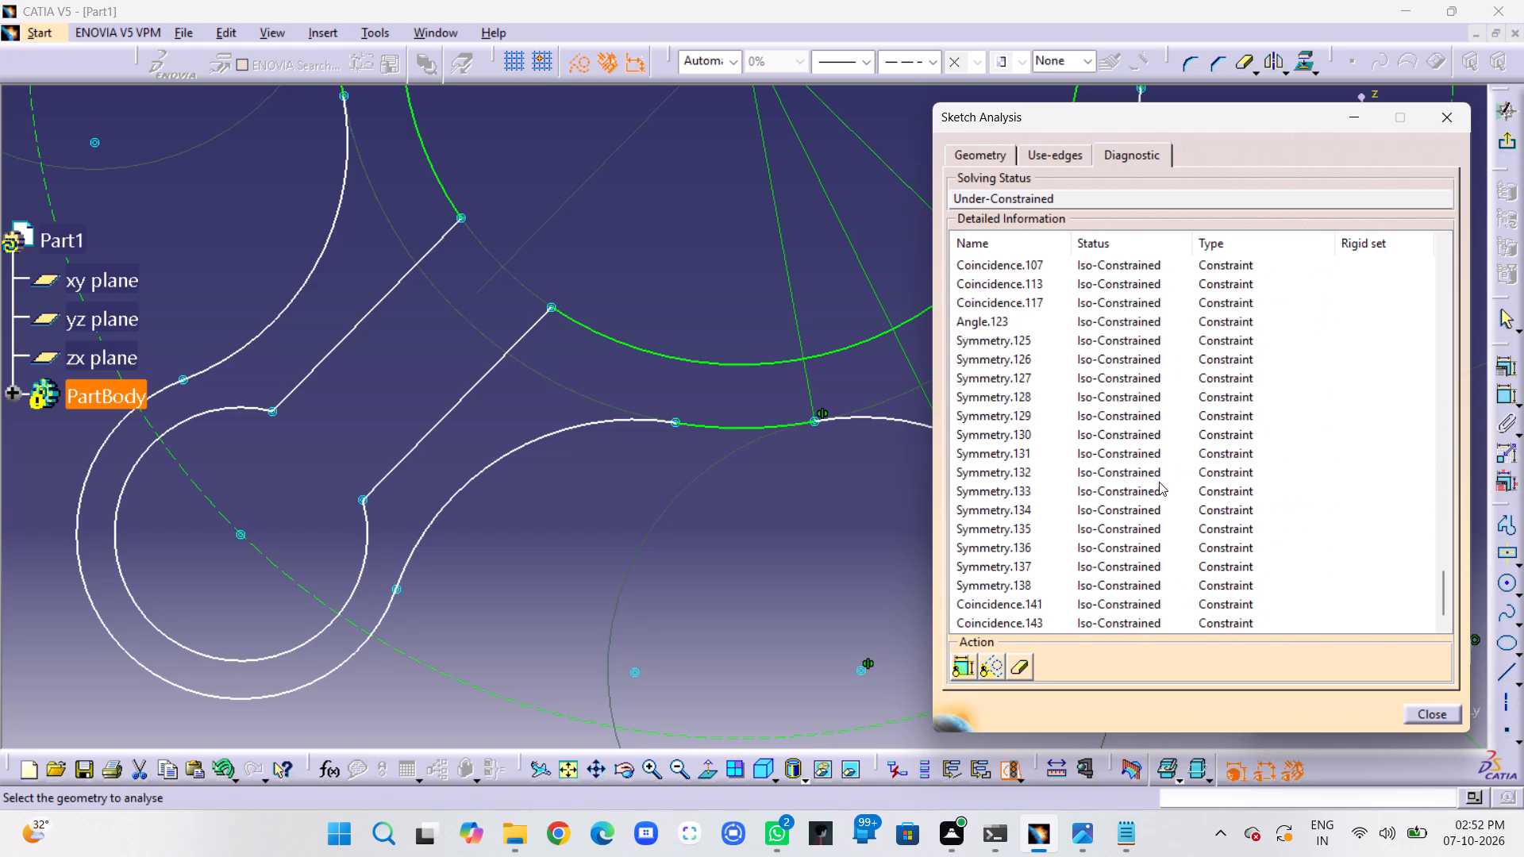
pyautogui.scroll(-1, 1159, 482)
pyautogui.scroll(20, 1159, 482)
pyautogui.scroll(14, 1159, 482)
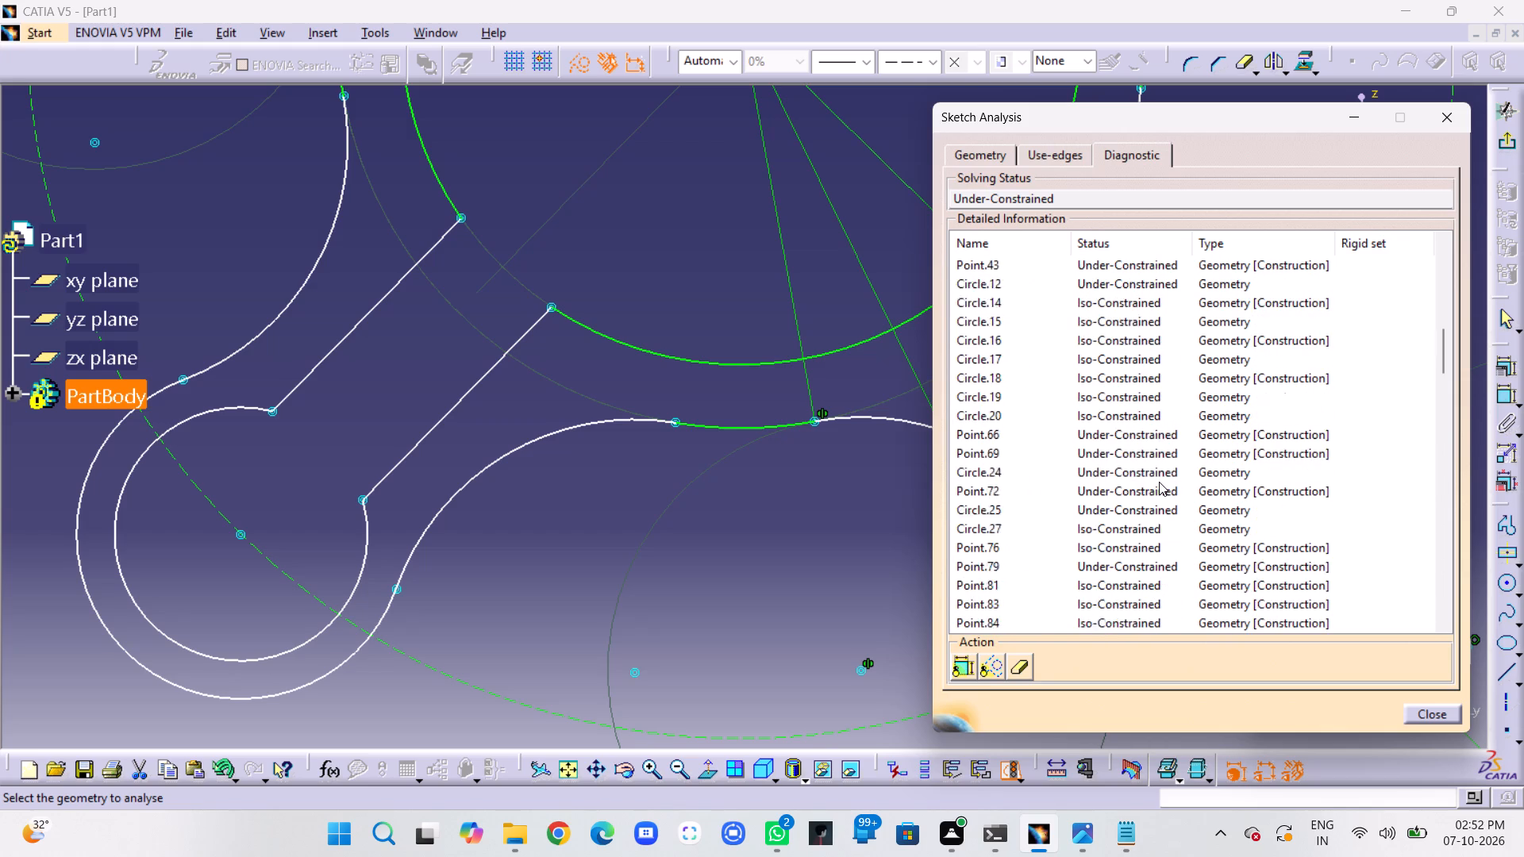
pyautogui.scroll(20, 1159, 482)
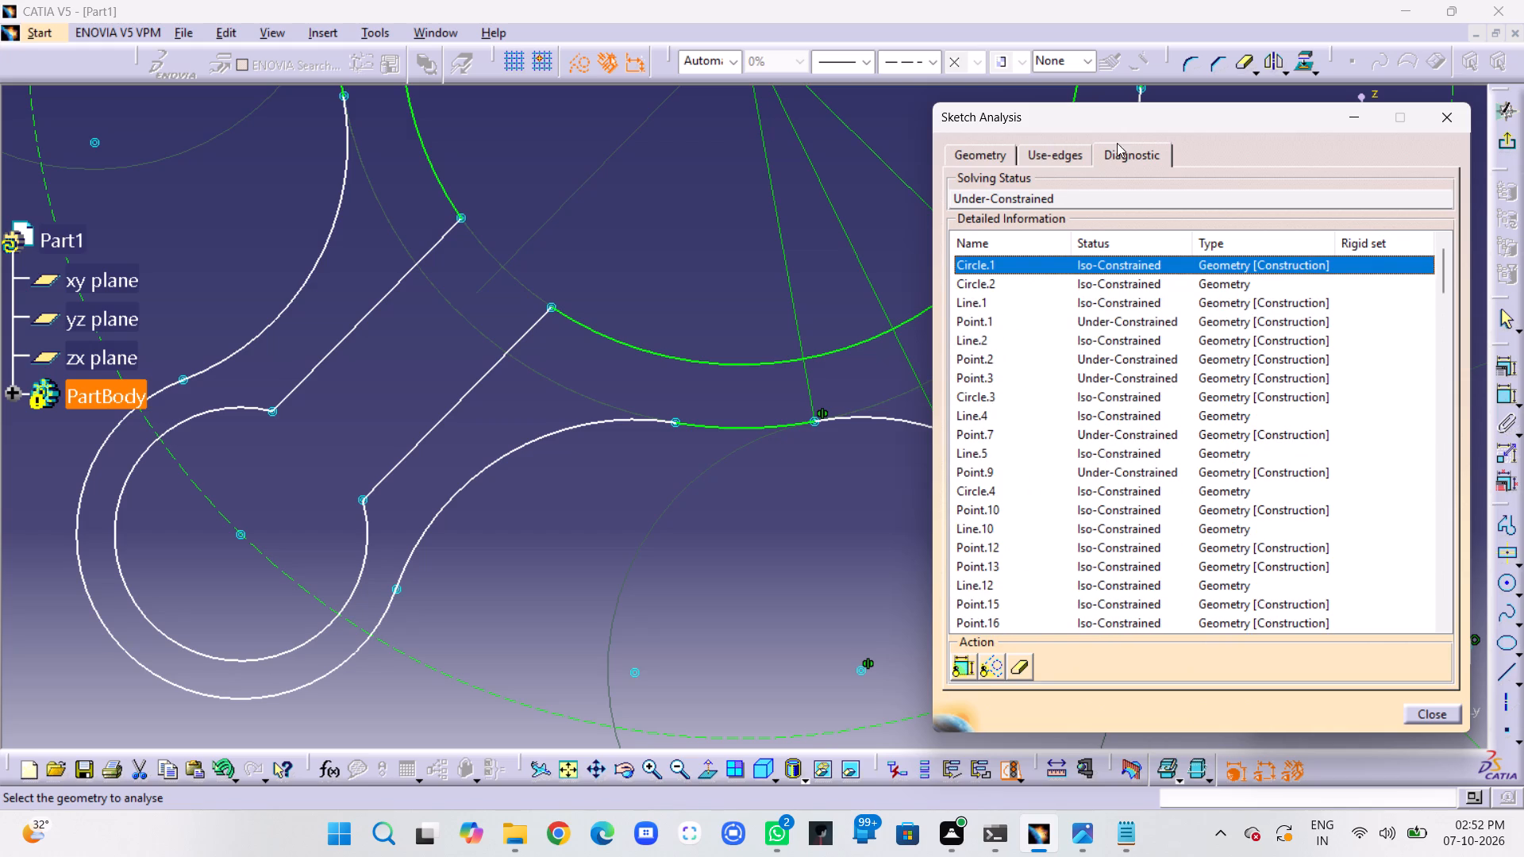
# Review the sketch's use-edge and geometry analyses, and locate isolated Line.12 on the upper-right arm's inner end arc.
pyautogui.click(1121, 156)
pyautogui.click(1023, 160)
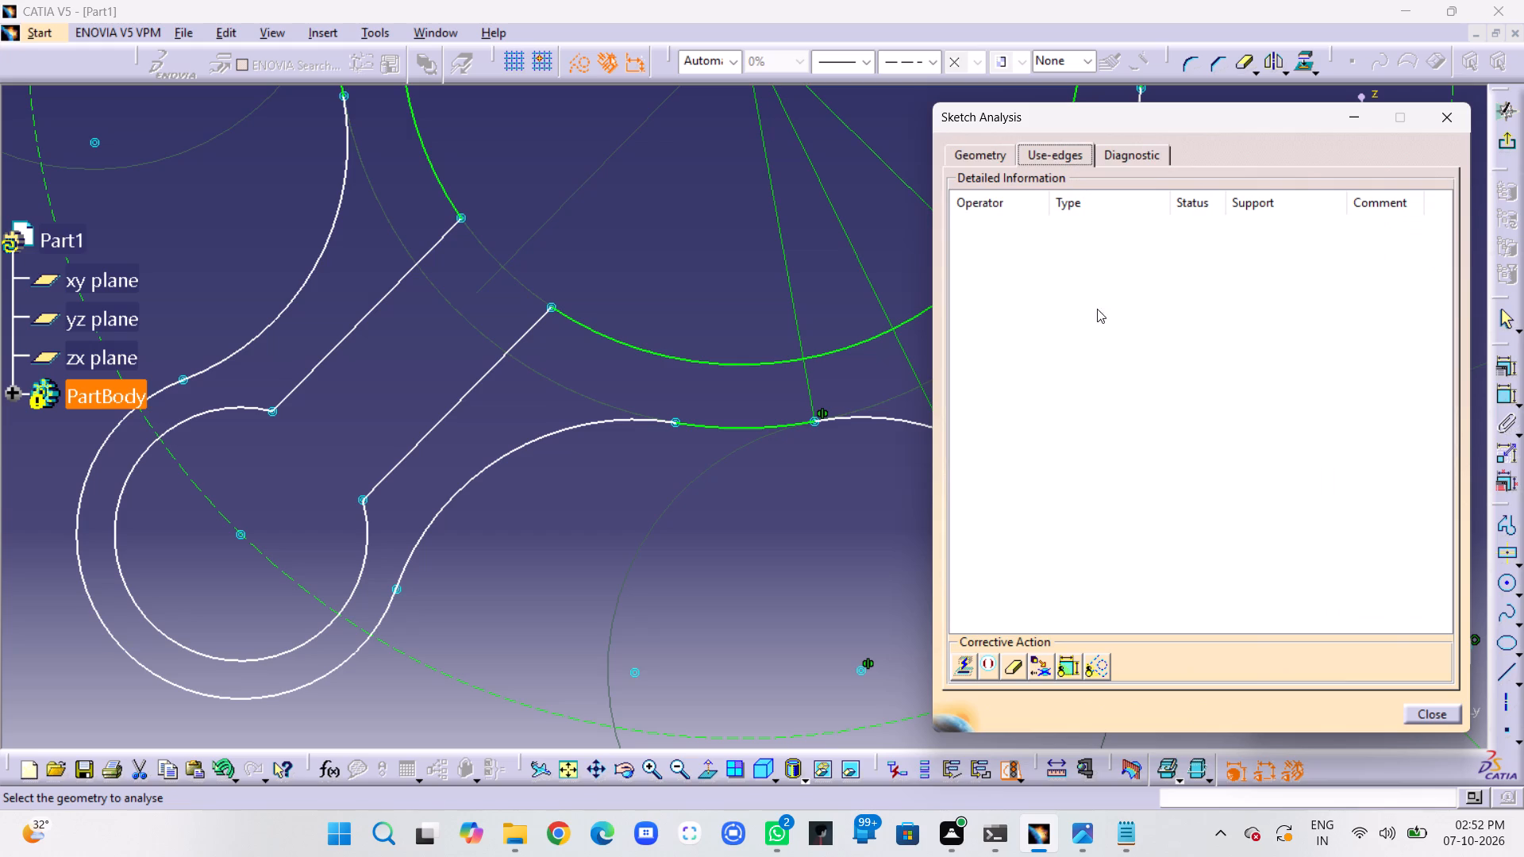
pyautogui.click(983, 150)
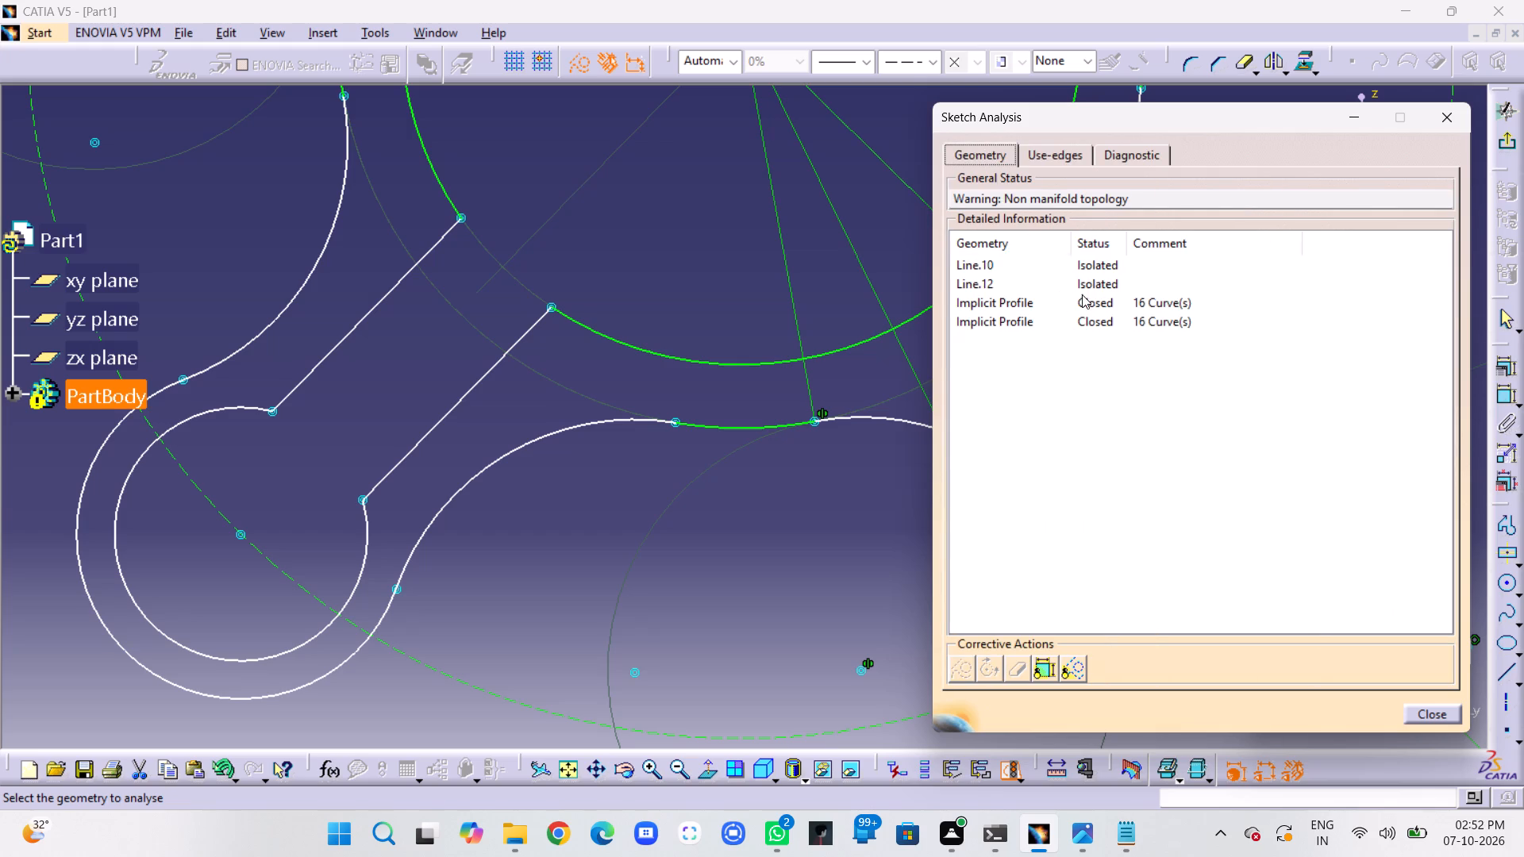
pyautogui.click(977, 285)
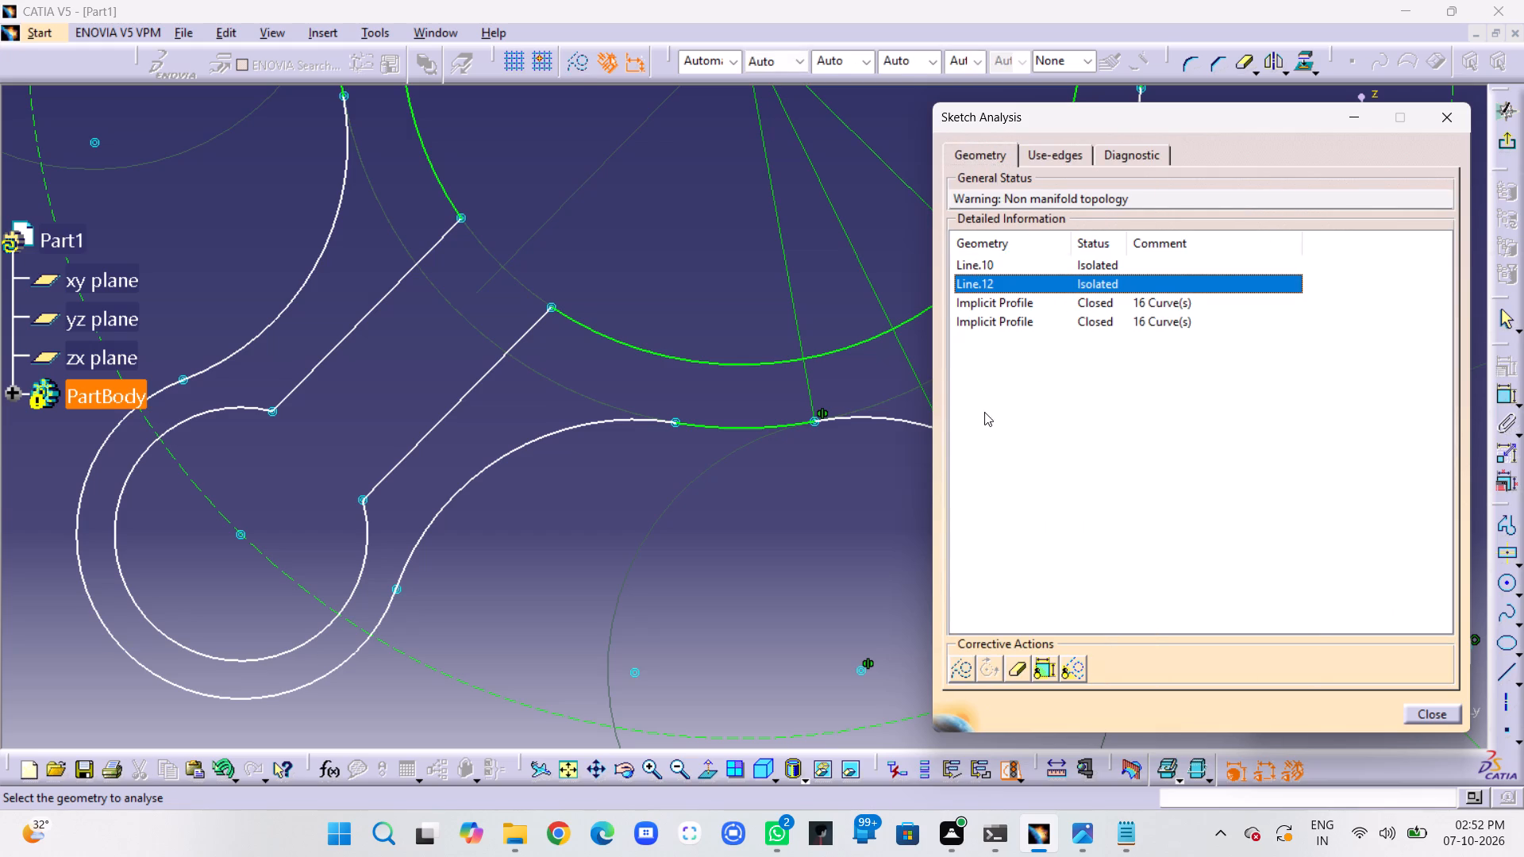
pyautogui.scroll(-4, 614, 326)
pyautogui.scroll(3, 609, 337)
pyautogui.moveTo(621, 321); pyautogui.dragTo(706, 511, button='middle')
pyautogui.rightClick(621, 321)
pyautogui.moveTo(812, 502); pyautogui.dragTo(644, 585, button='middle')
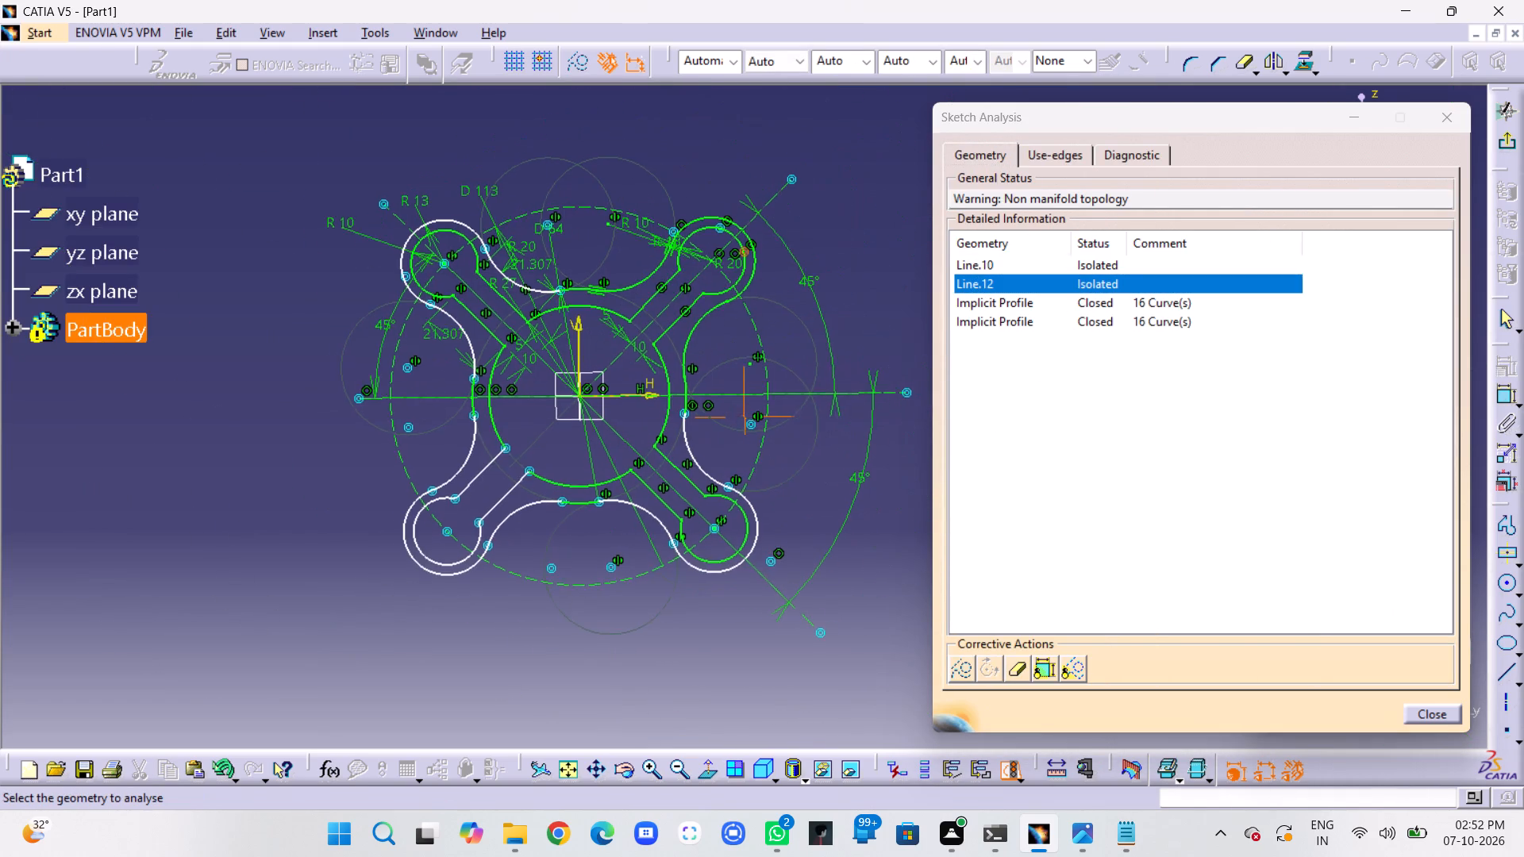
pyautogui.moveTo(644, 585); pyautogui.dragTo(639, 585, button='middle')
pyautogui.moveTo(740, 249); pyautogui.dragTo(693, 355, button='middle')
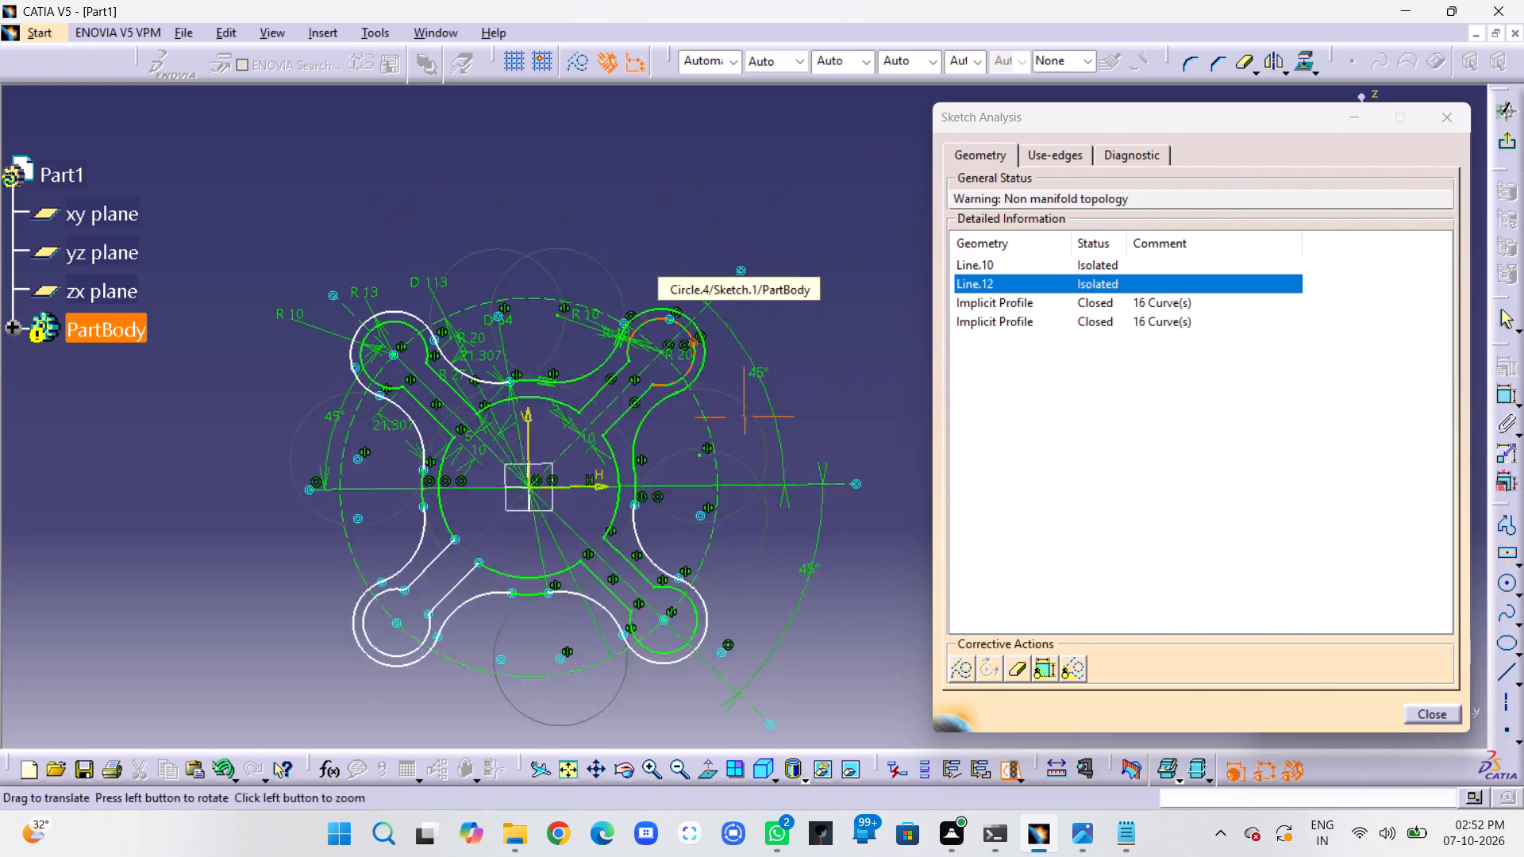
pyautogui.moveTo(693, 355); pyautogui.dragTo(710, 125, button='middle')
pyautogui.rightClick(689, 375)
pyautogui.moveTo(566, 474); pyautogui.dragTo(792, 741, button='middle')
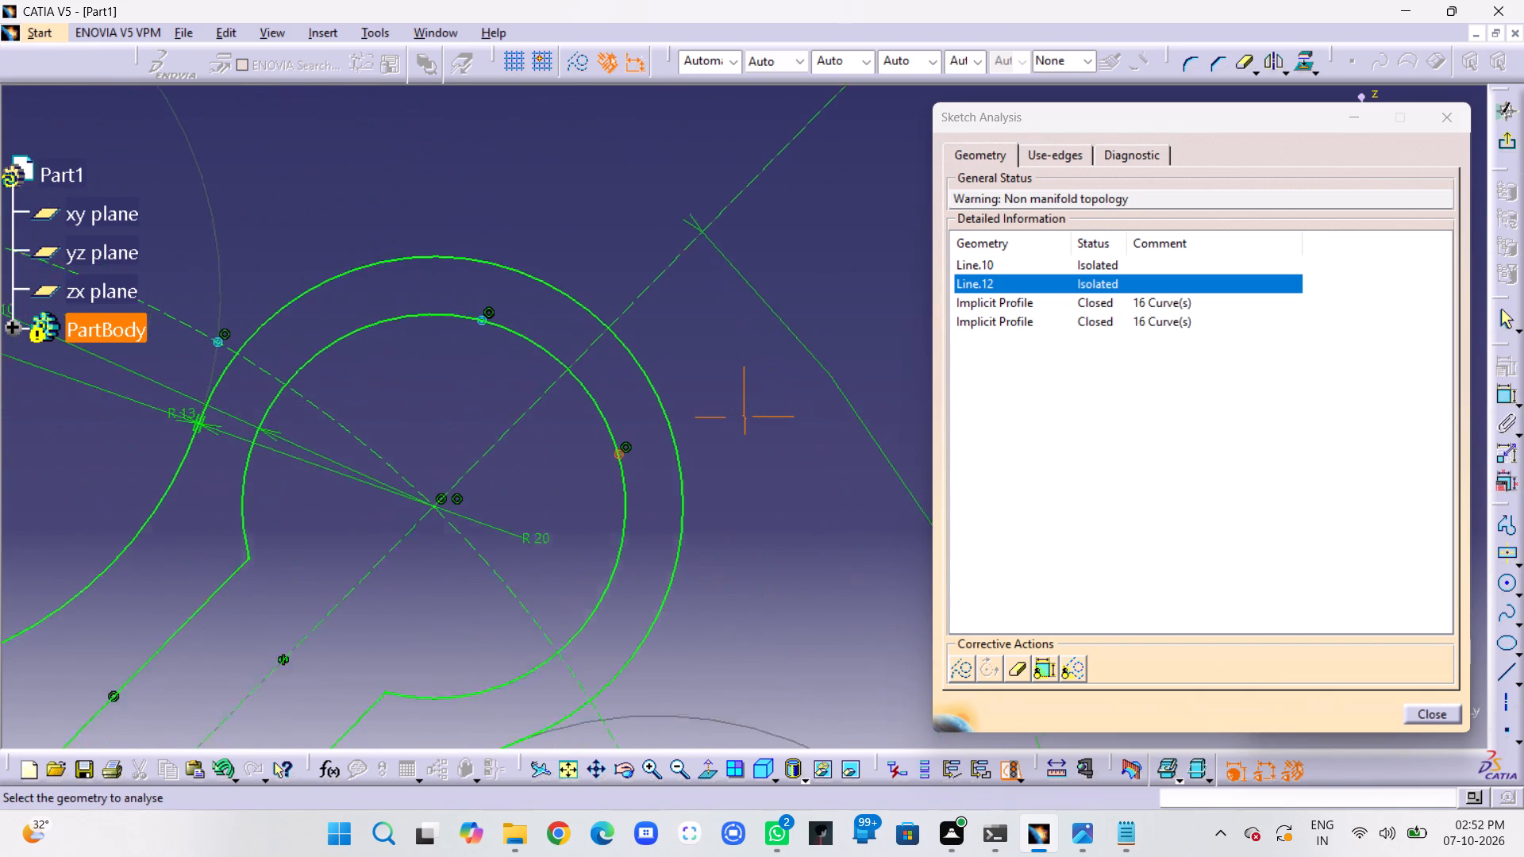
pyautogui.moveTo(792, 741); pyautogui.dragTo(800, 749, button='middle')
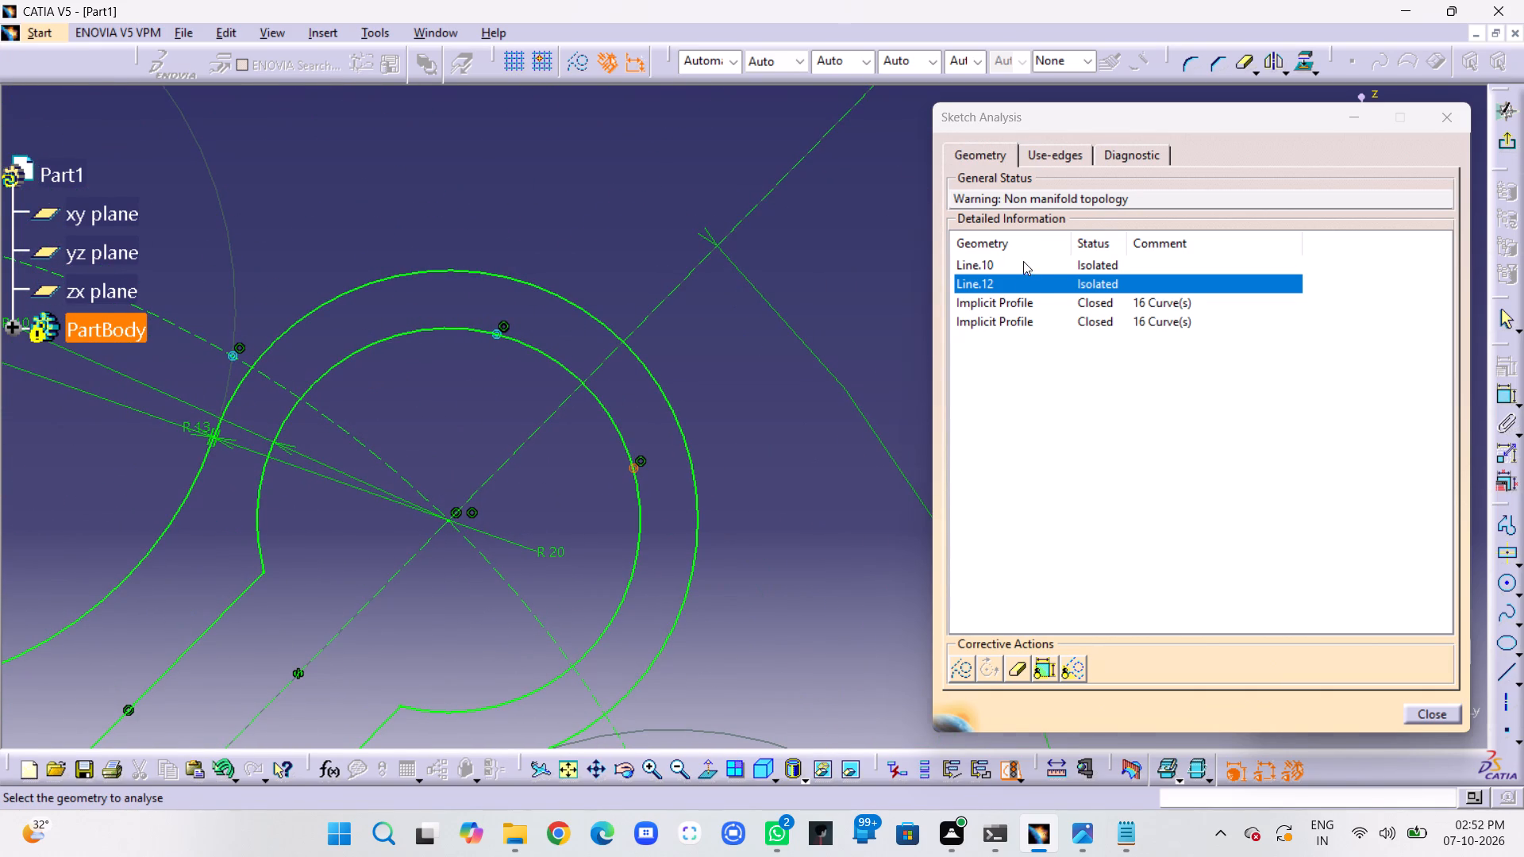
# Highlight isolated Line.10 and the inner closed profile in the geometry analysis, and examine them around the upper-right arm.
pyautogui.click(1023, 261)
pyautogui.moveTo(598, 514); pyautogui.dragTo(689, 487, button='middle')
pyautogui.rightClick(598, 514)
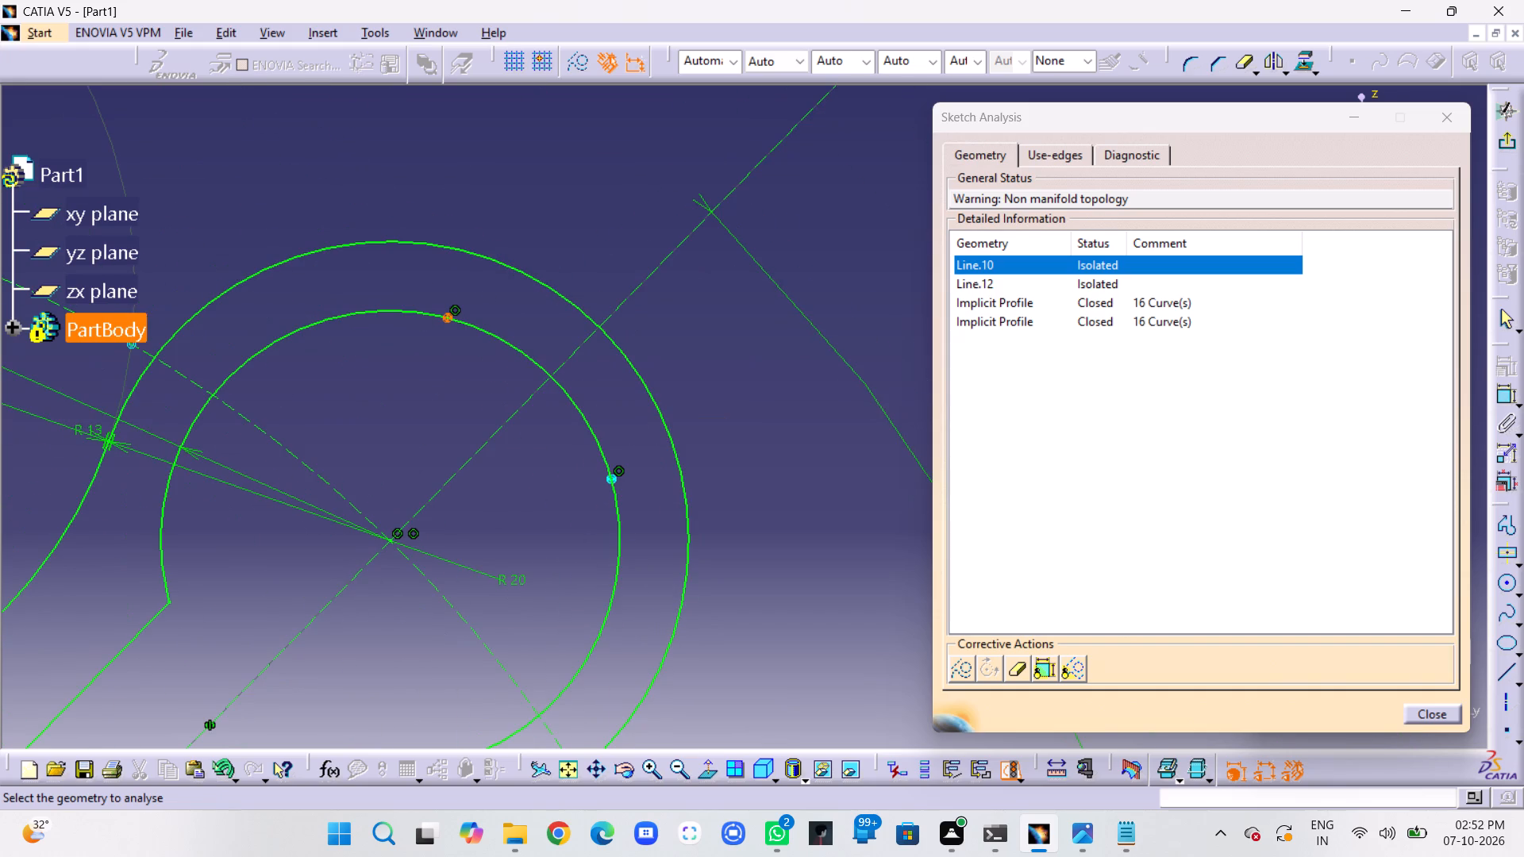
pyautogui.click(1013, 300)
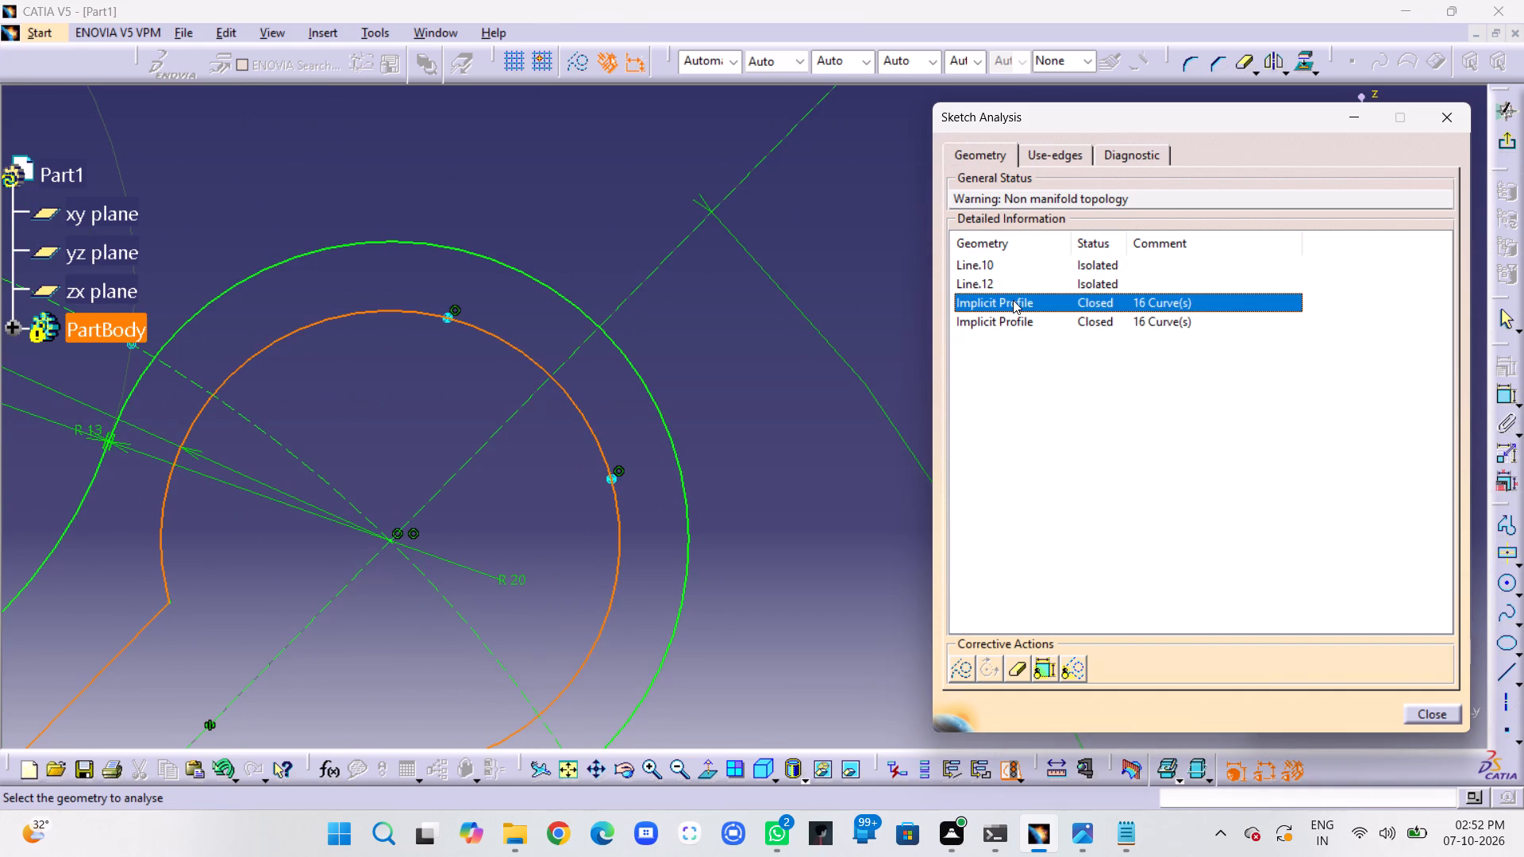
pyautogui.scroll(1, 760, 573)
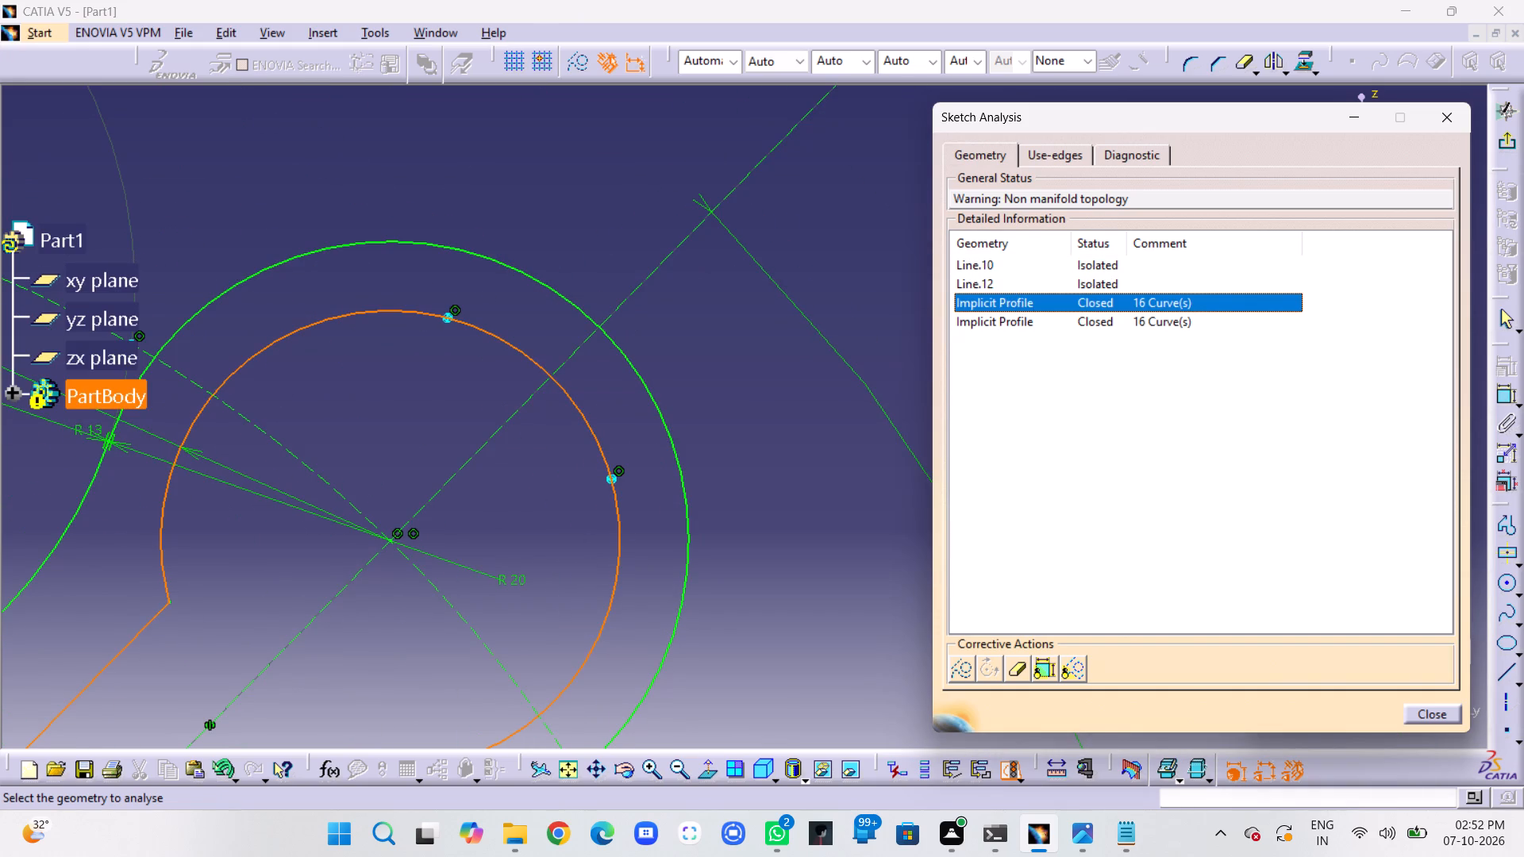
pyautogui.moveTo(749, 635); pyautogui.dragTo(979, 238, button='middle')
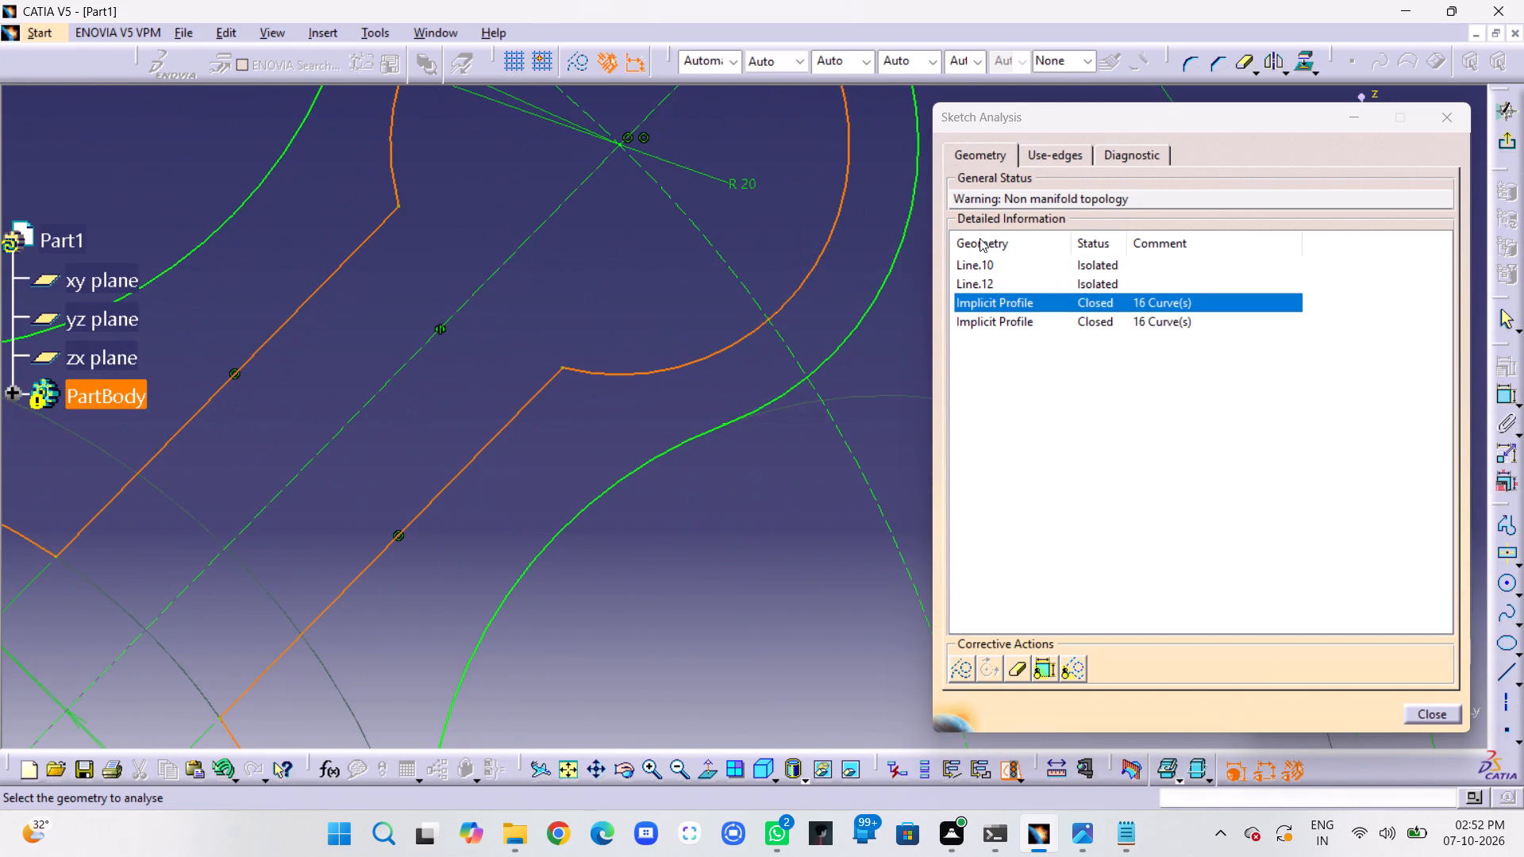
pyautogui.moveTo(875, 419); pyautogui.dragTo(909, 528, button='middle')
pyautogui.rightClick(875, 419)
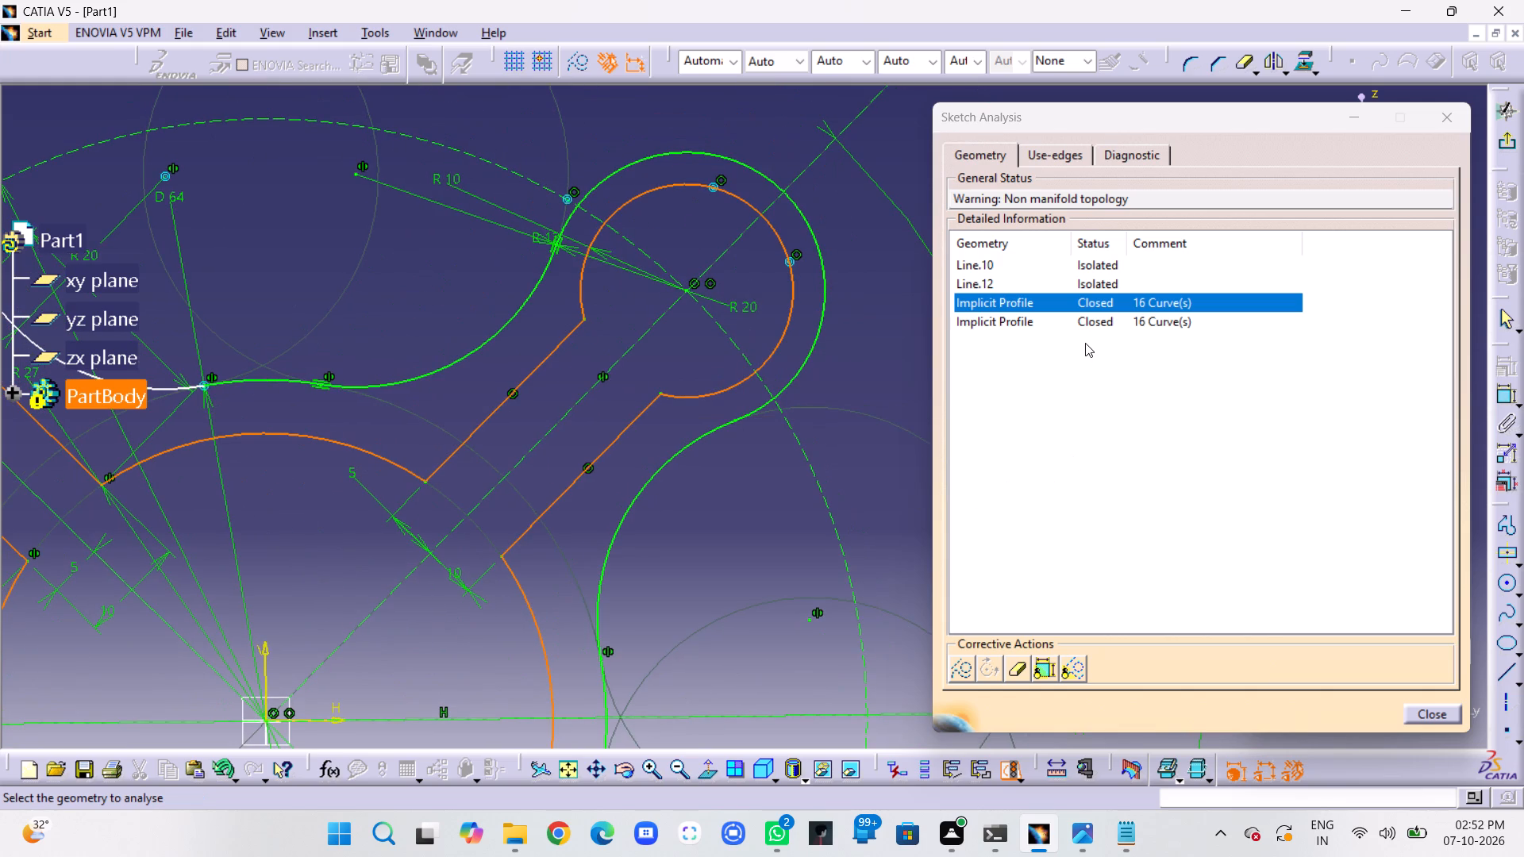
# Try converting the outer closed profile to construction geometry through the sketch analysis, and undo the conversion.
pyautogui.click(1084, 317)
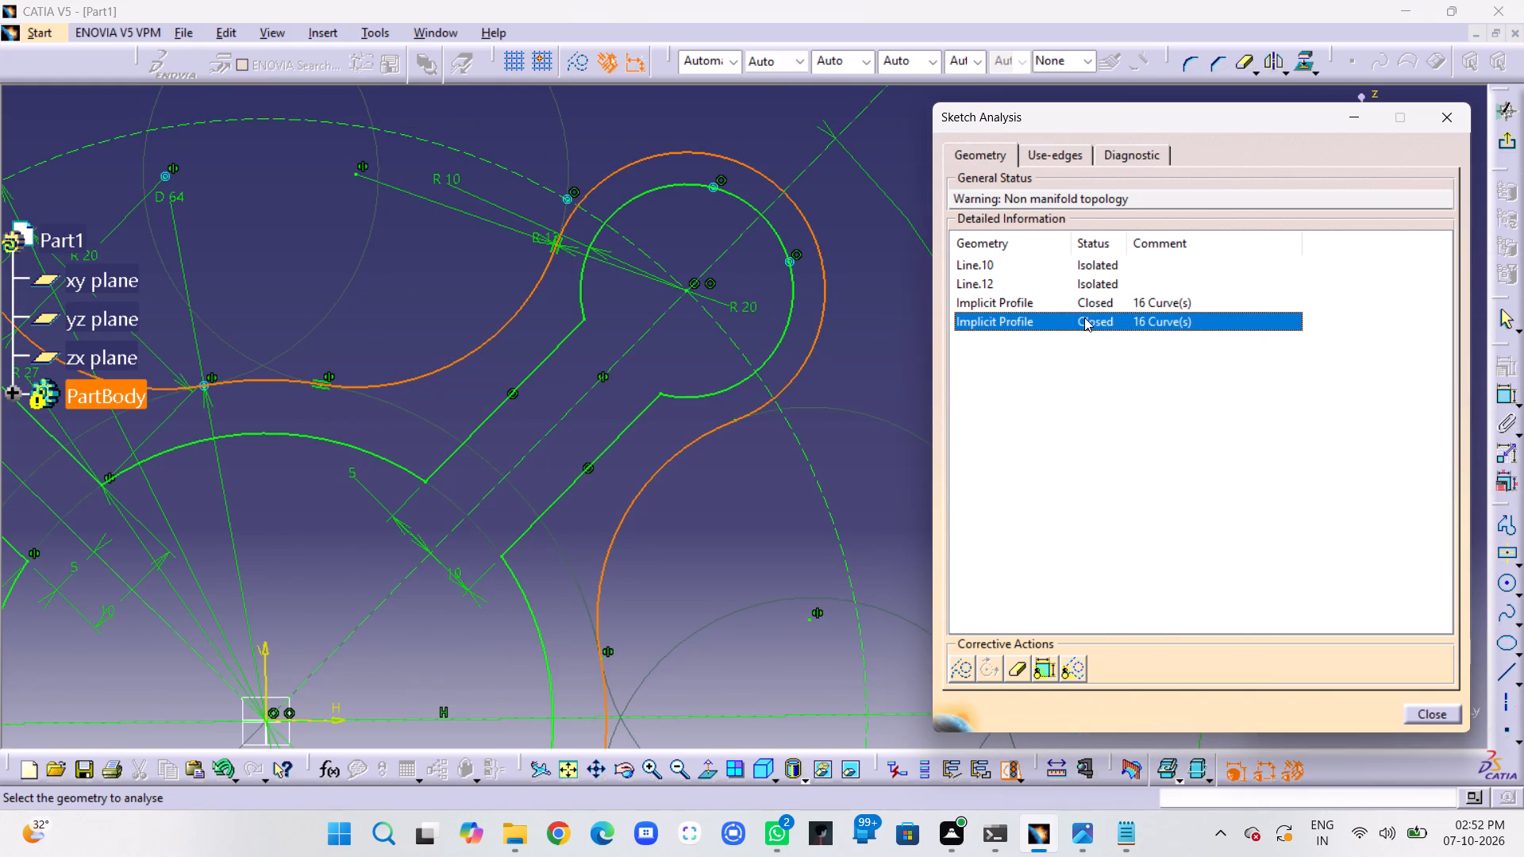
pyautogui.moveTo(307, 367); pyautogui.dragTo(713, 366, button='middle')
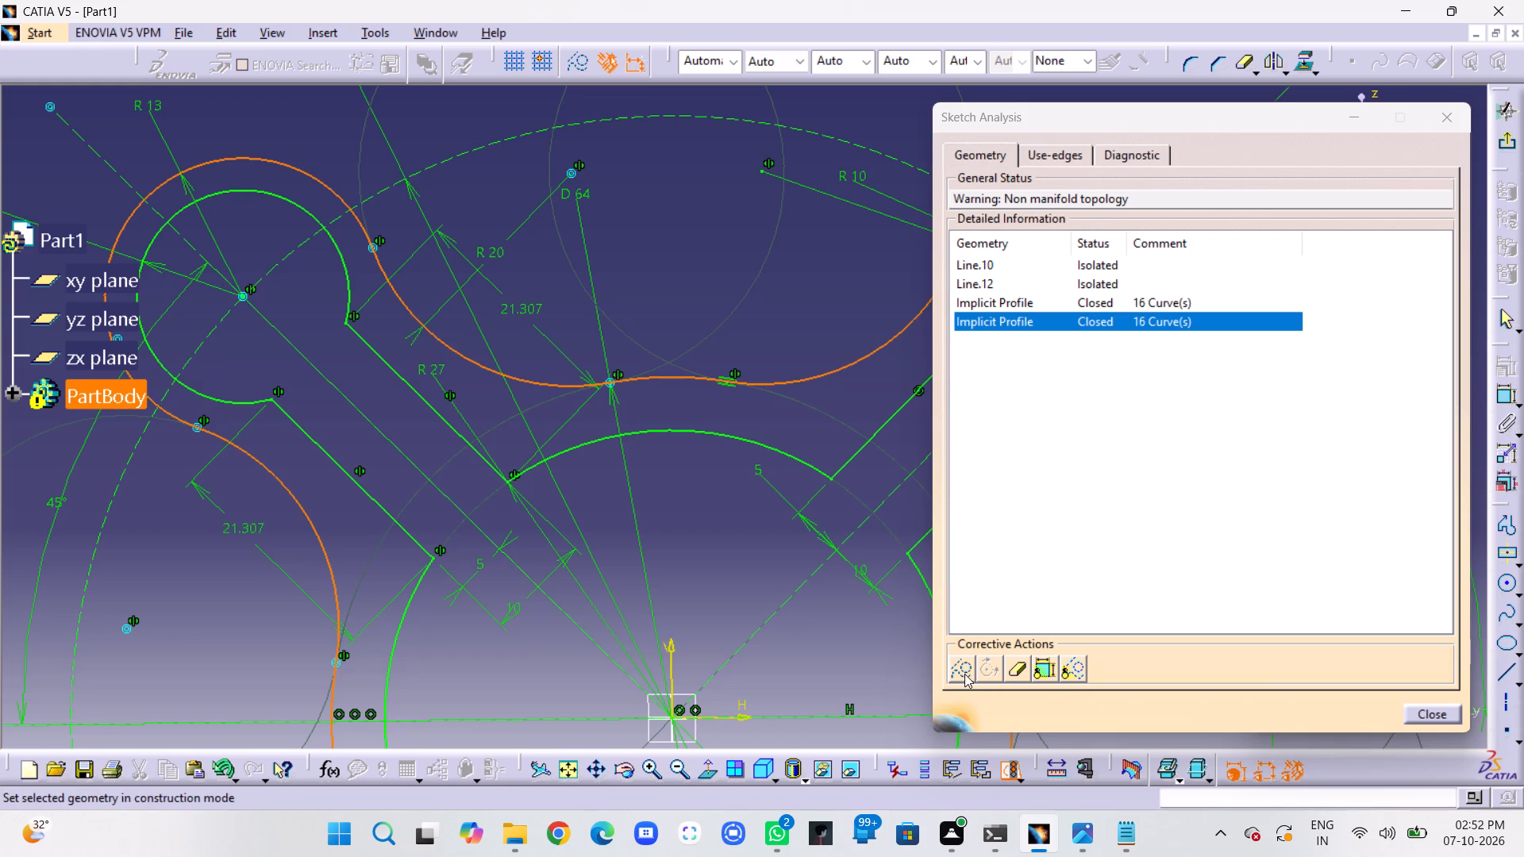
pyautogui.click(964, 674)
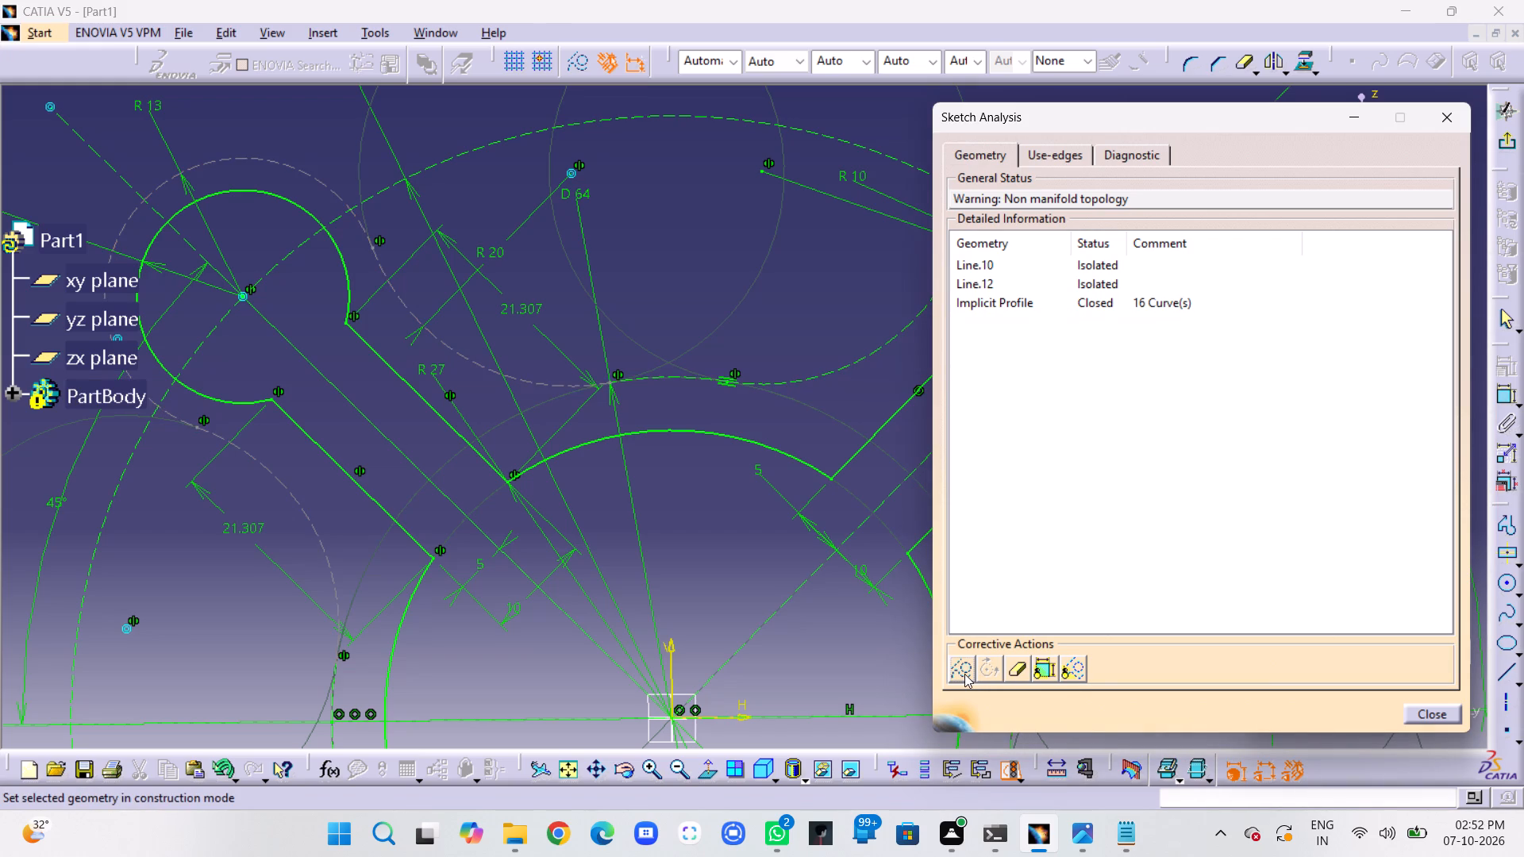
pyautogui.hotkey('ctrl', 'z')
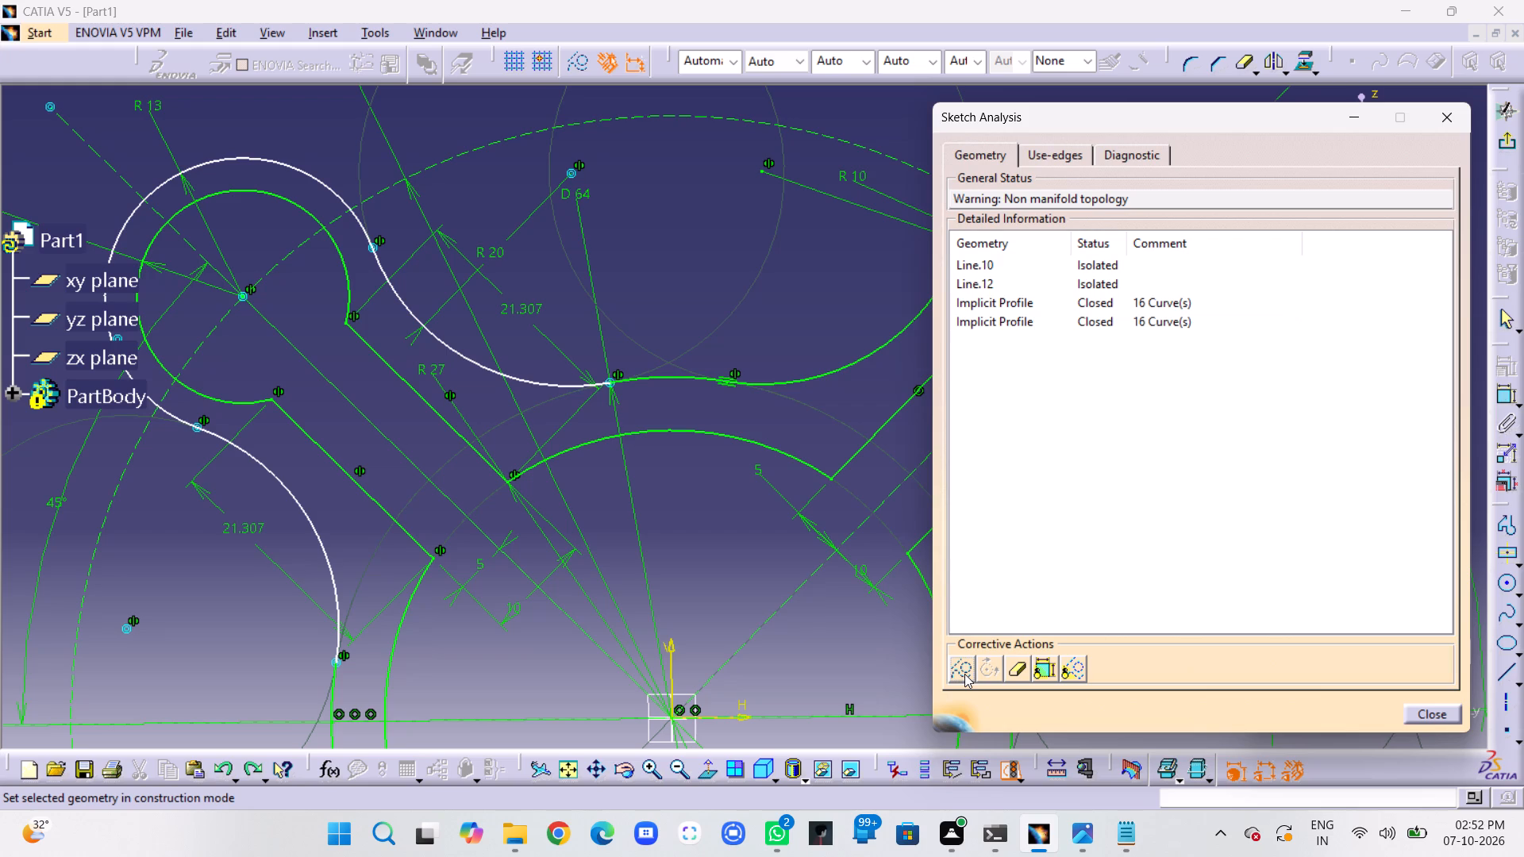
# Compare both closed profiles with isolated Line.12 and Line.10, inspect Line.10 on the upper-right arm's end arc, and close the analysis.
pyautogui.click(1156, 325)
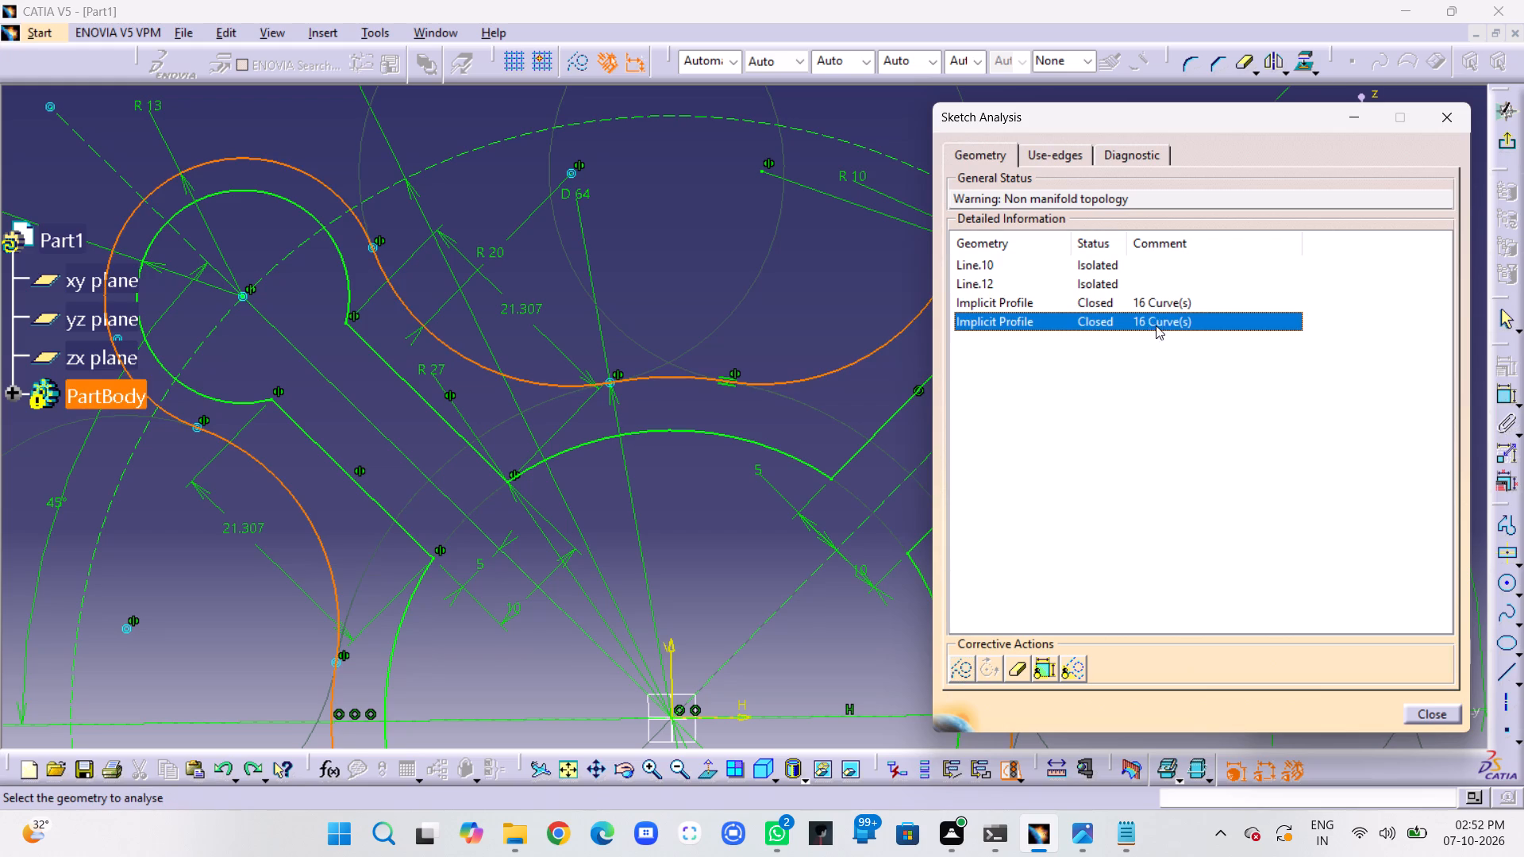
pyautogui.keyDown('ctrl'); pyautogui.click(1146, 301); pyautogui.keyUp('ctrl')
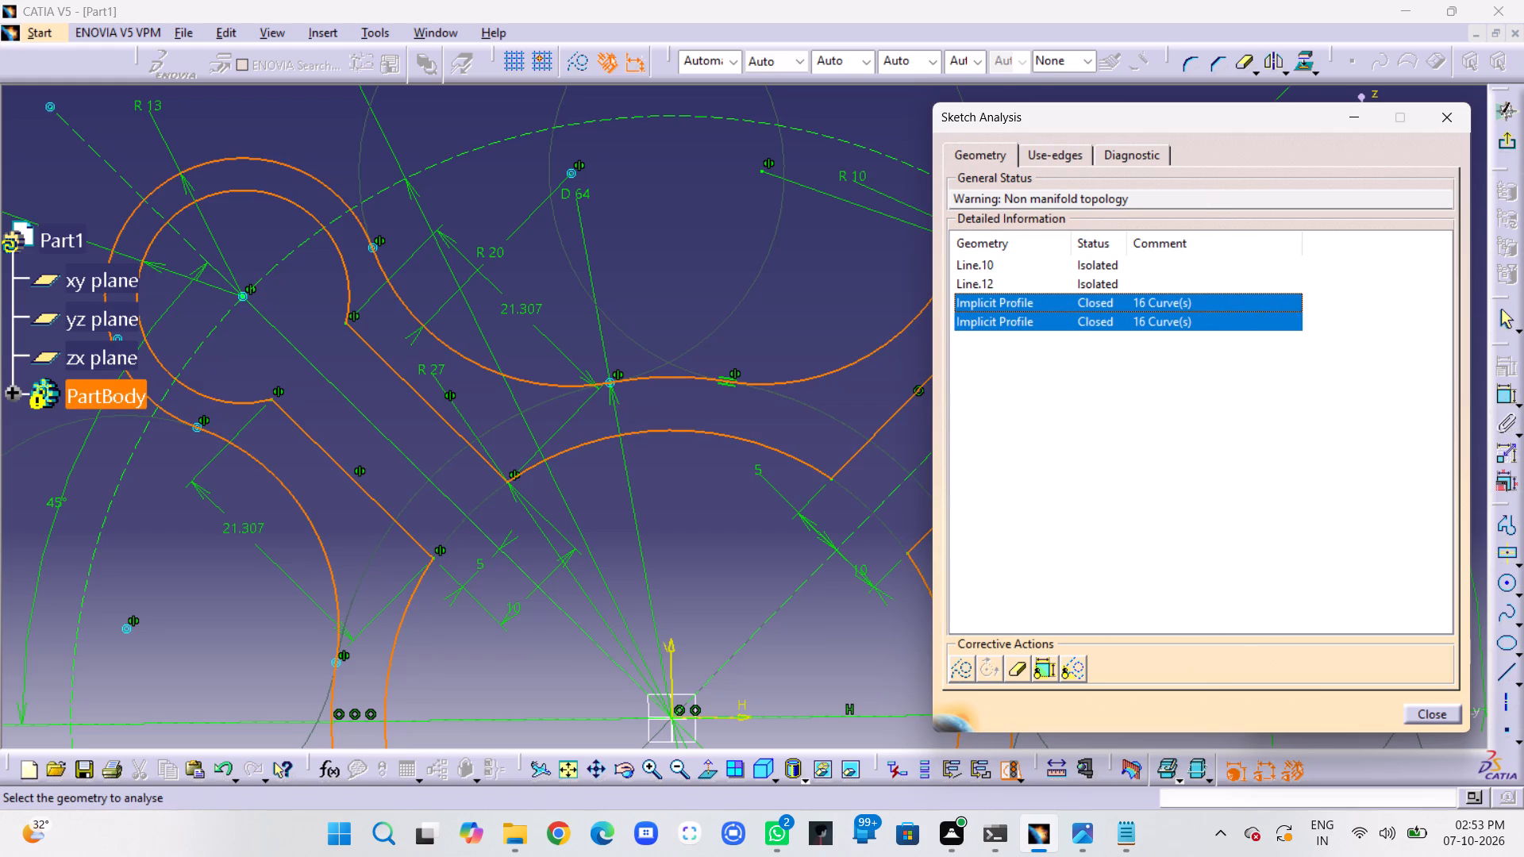
pyautogui.moveTo(597, 403); pyautogui.dragTo(718, 413, button='middle')
pyautogui.rightClick(597, 403)
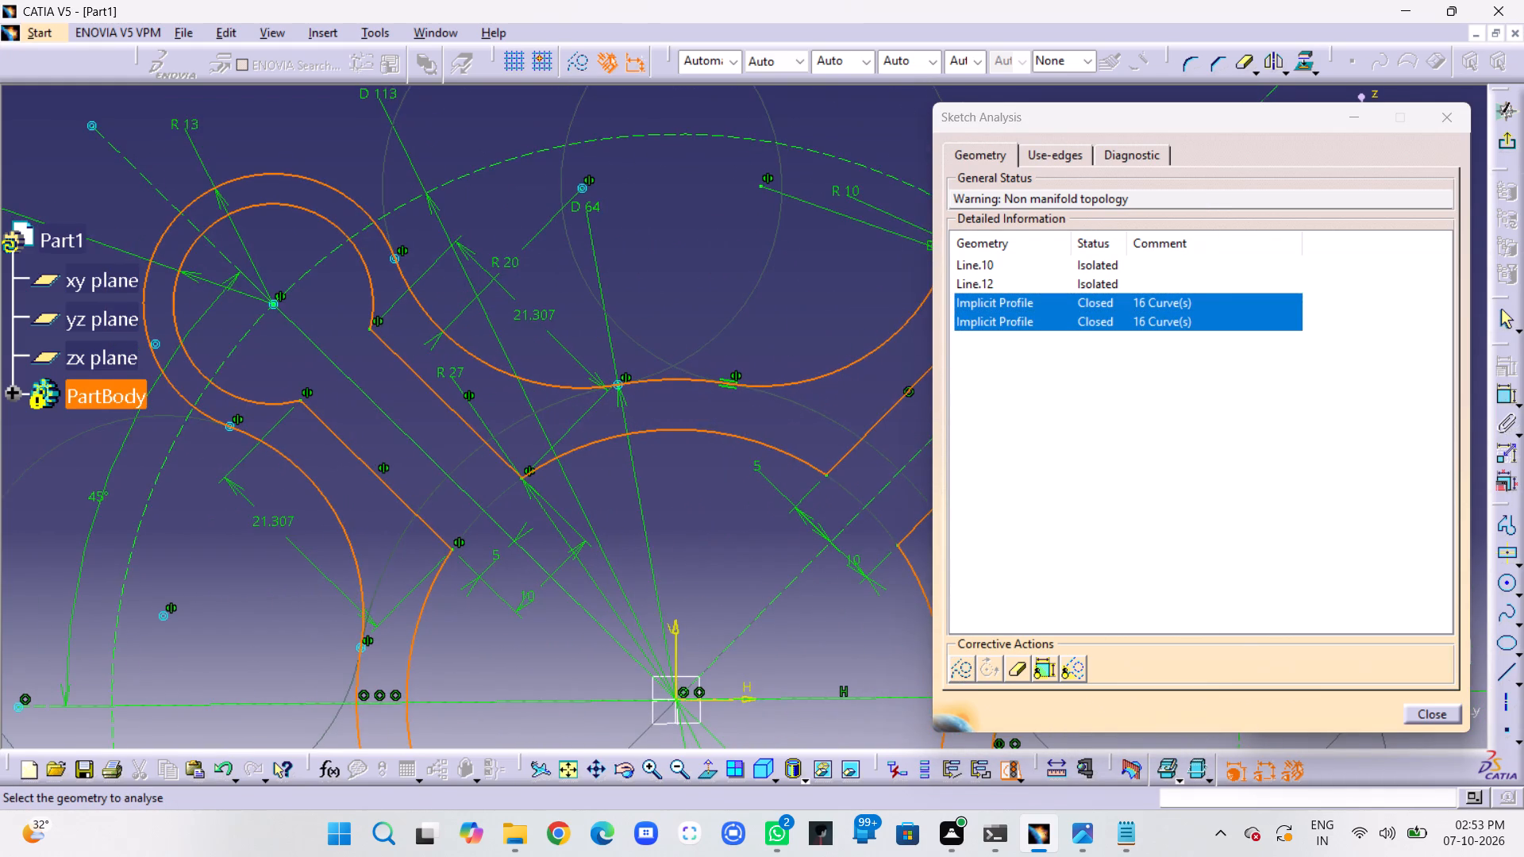
pyautogui.moveTo(792, 477); pyautogui.dragTo(521, 422, button='middle')
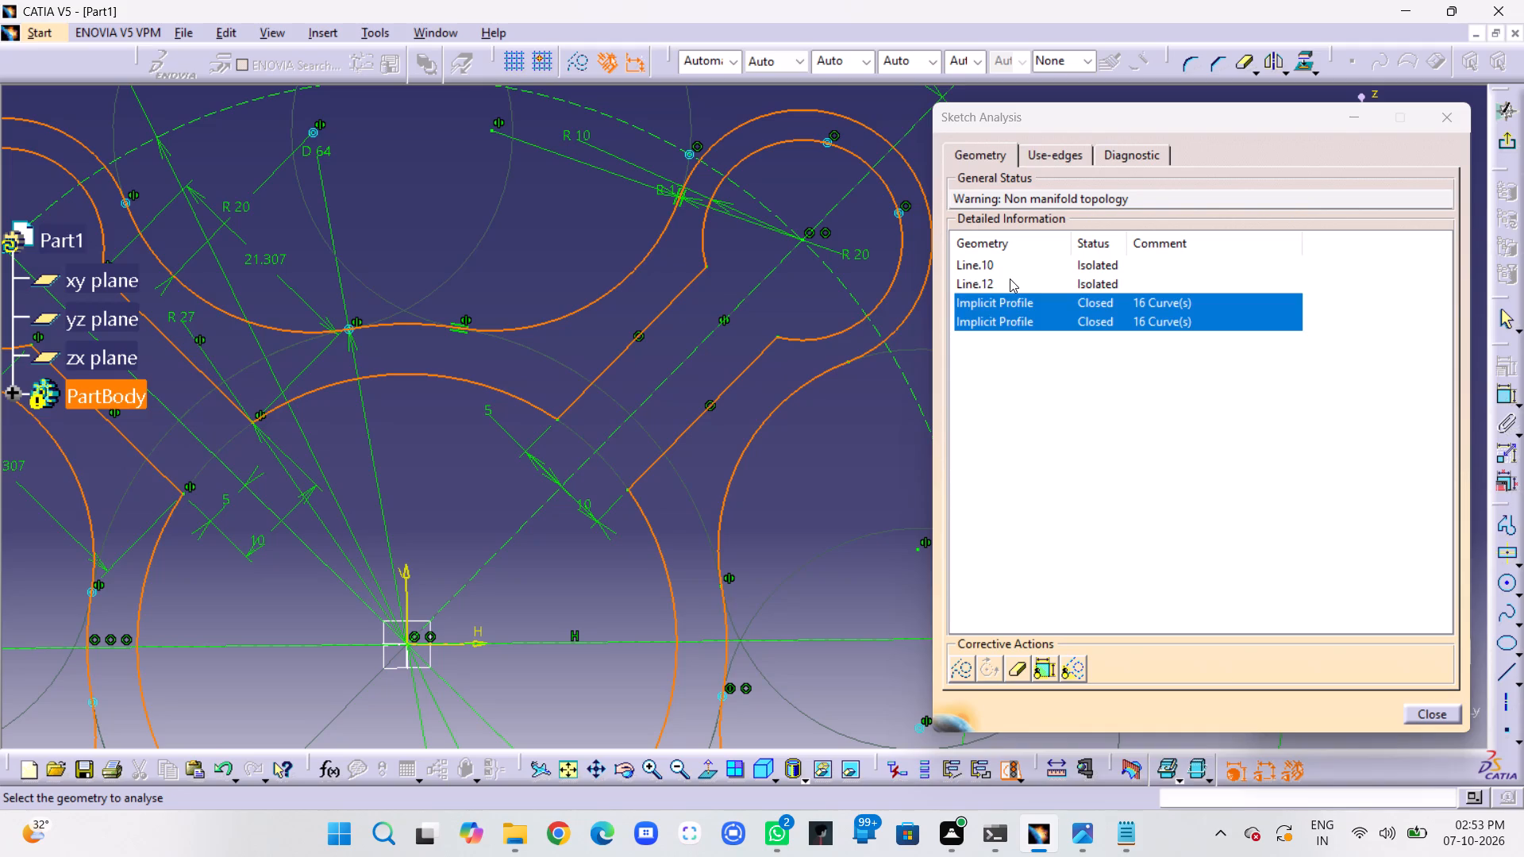
pyautogui.click(1010, 279)
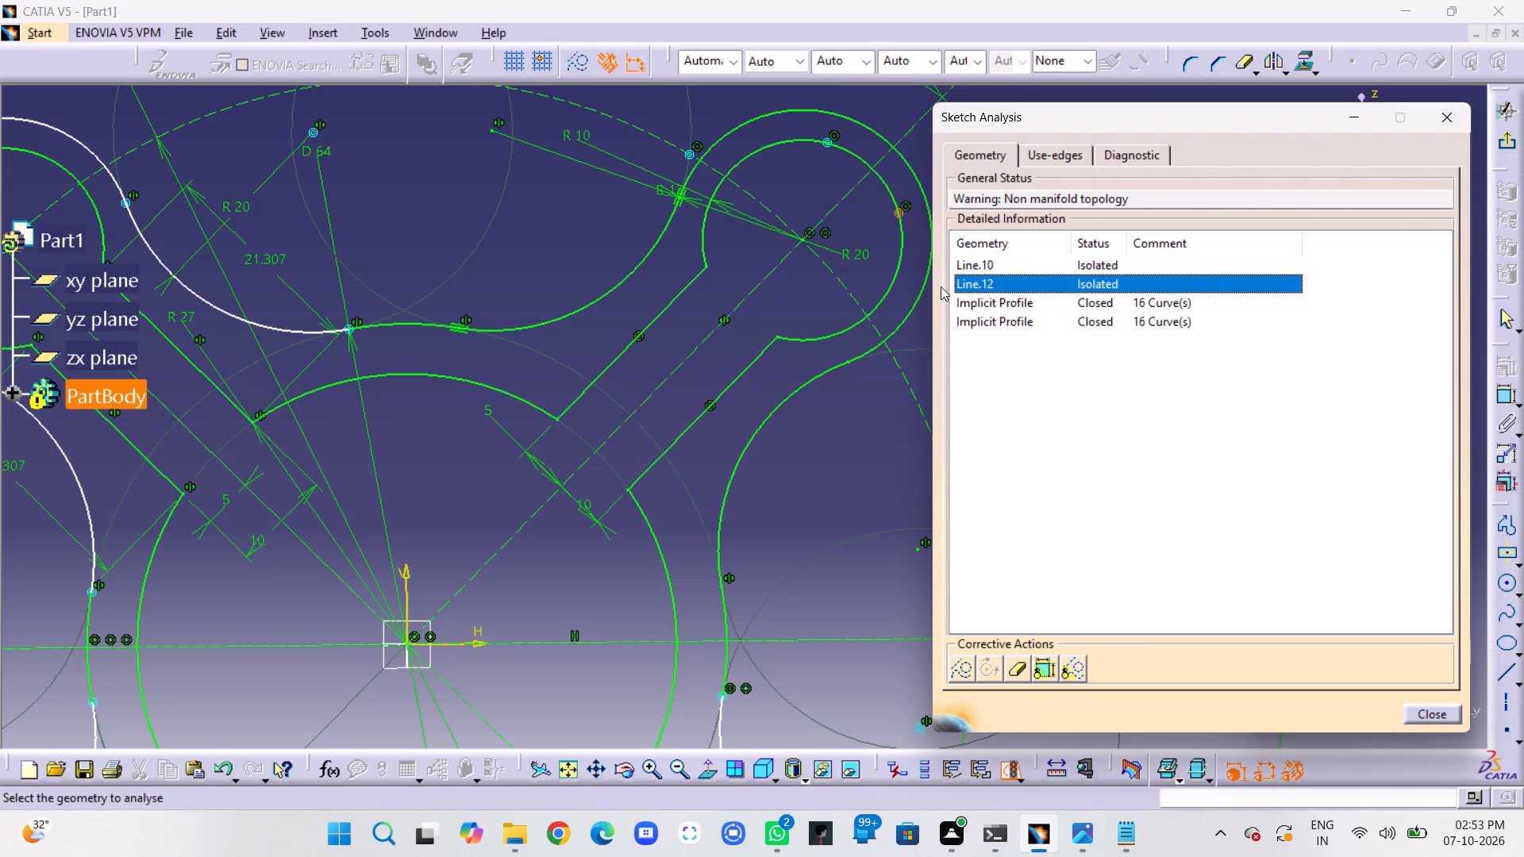
pyautogui.click(1021, 266)
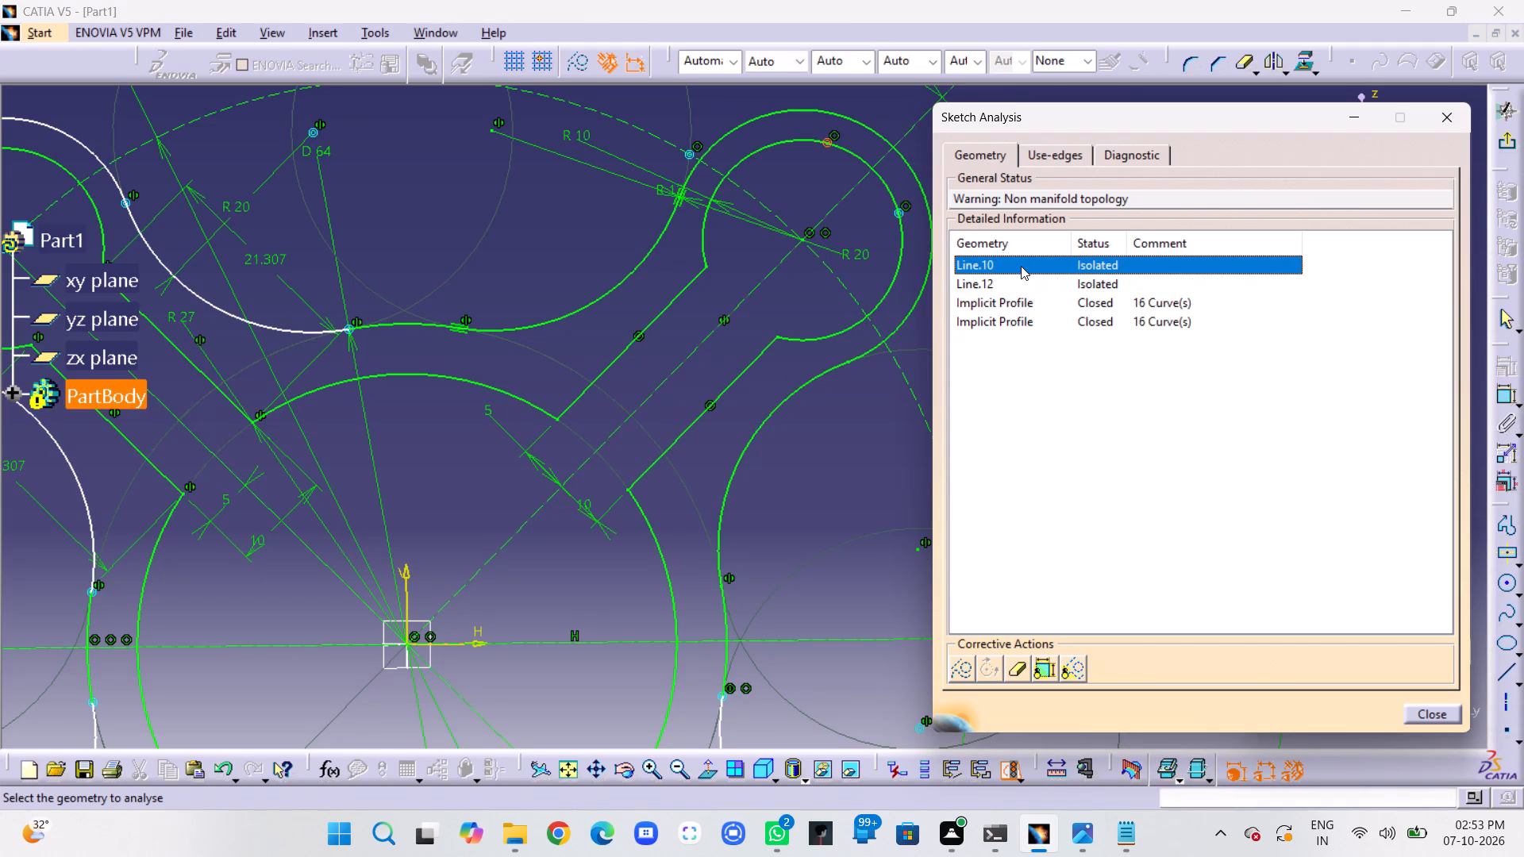
pyautogui.moveTo(801, 248); pyautogui.dragTo(625, 267, button='middle')
pyautogui.rightClick(605, 465)
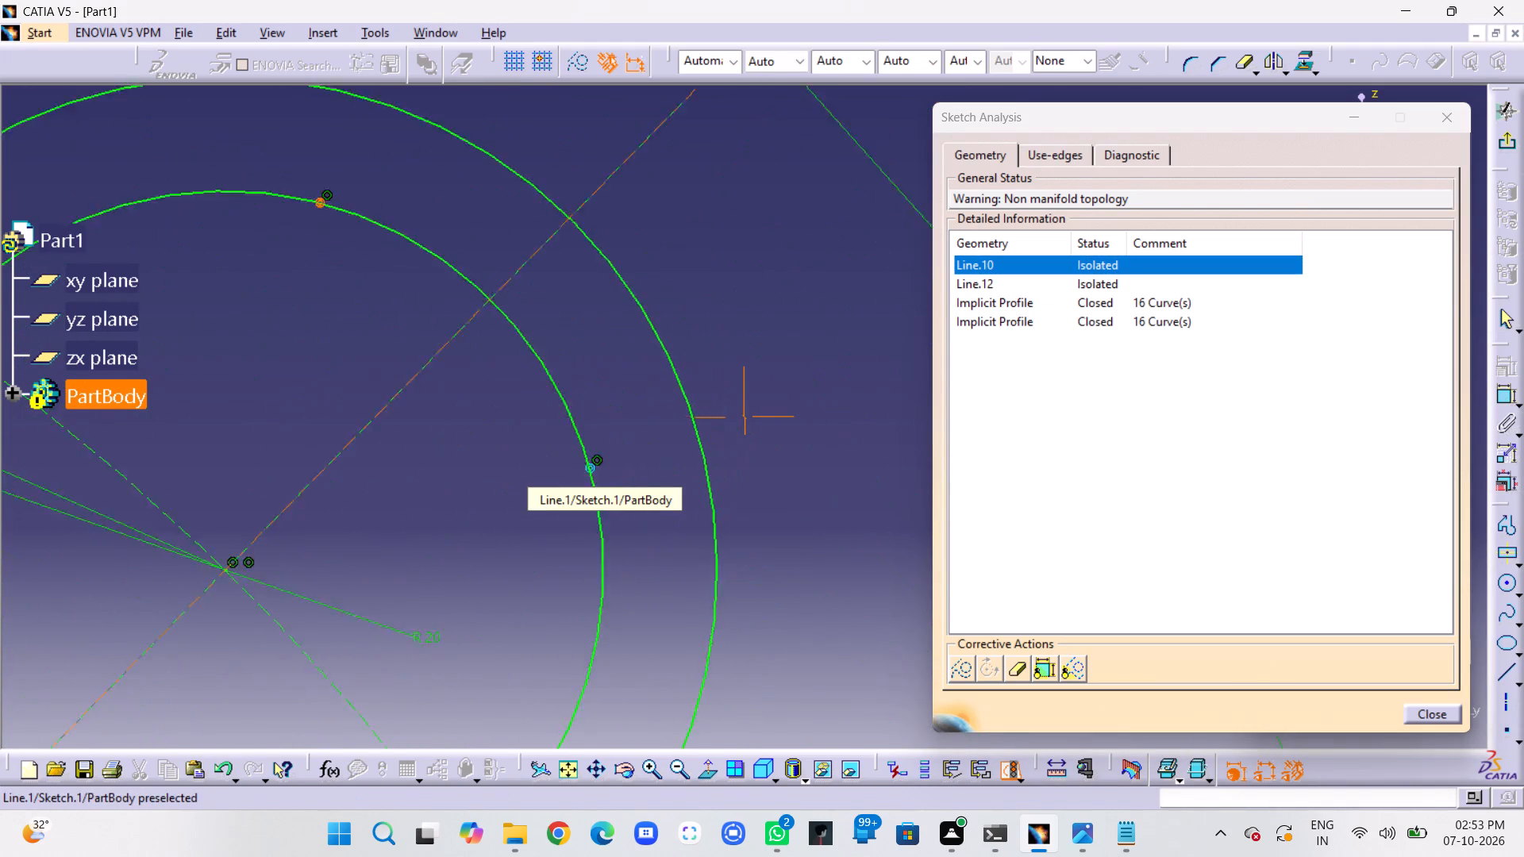
pyautogui.moveTo(625, 267); pyautogui.dragTo(645, 170, button='middle')
pyautogui.moveTo(549, 367); pyautogui.dragTo(1307, 735, button='middle')
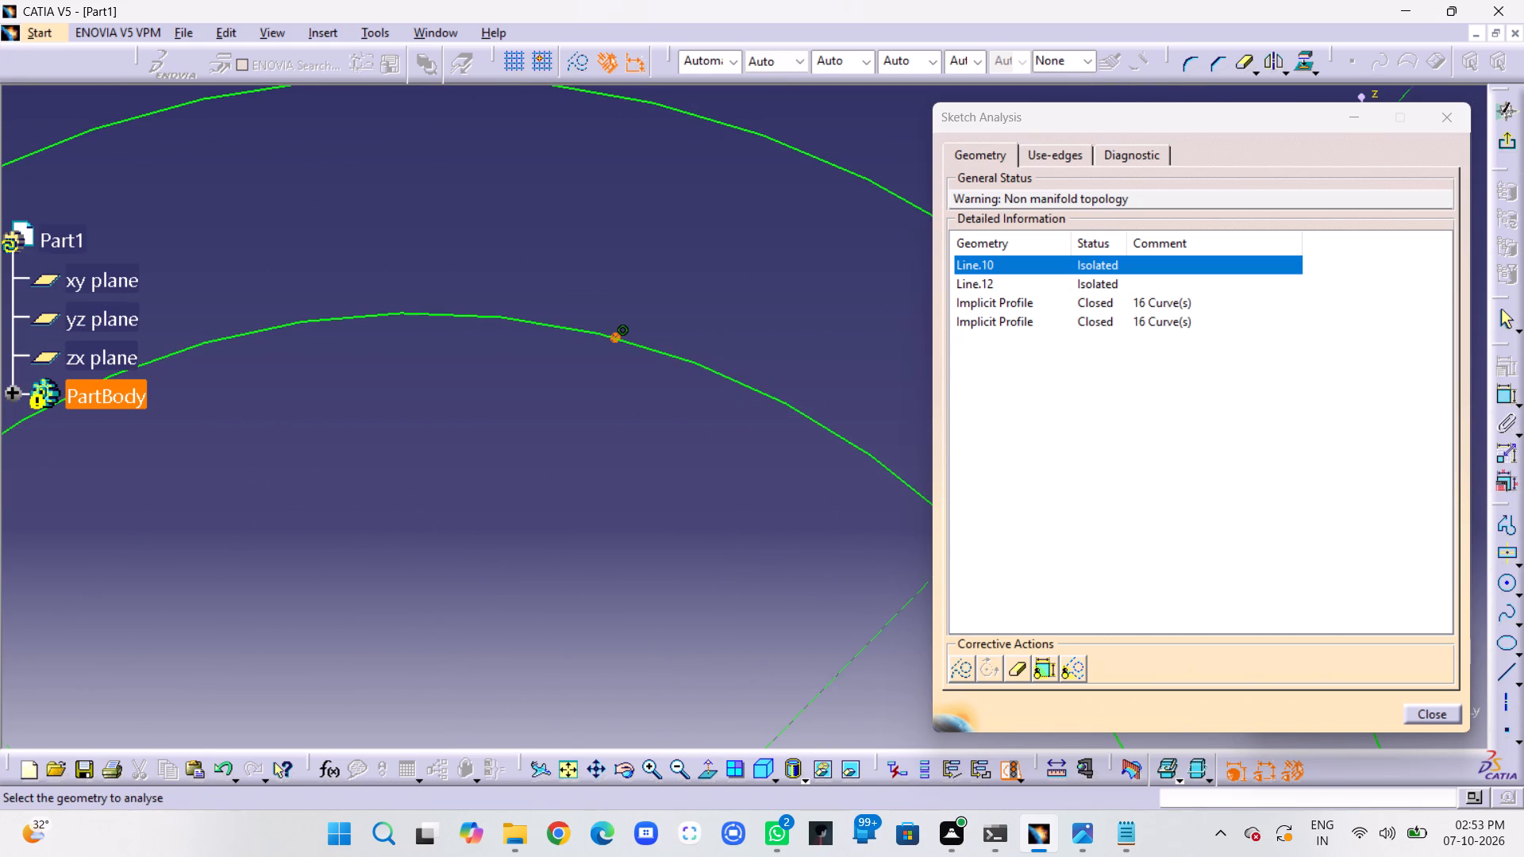
pyautogui.press('Escape')
pyautogui.press('Escape')
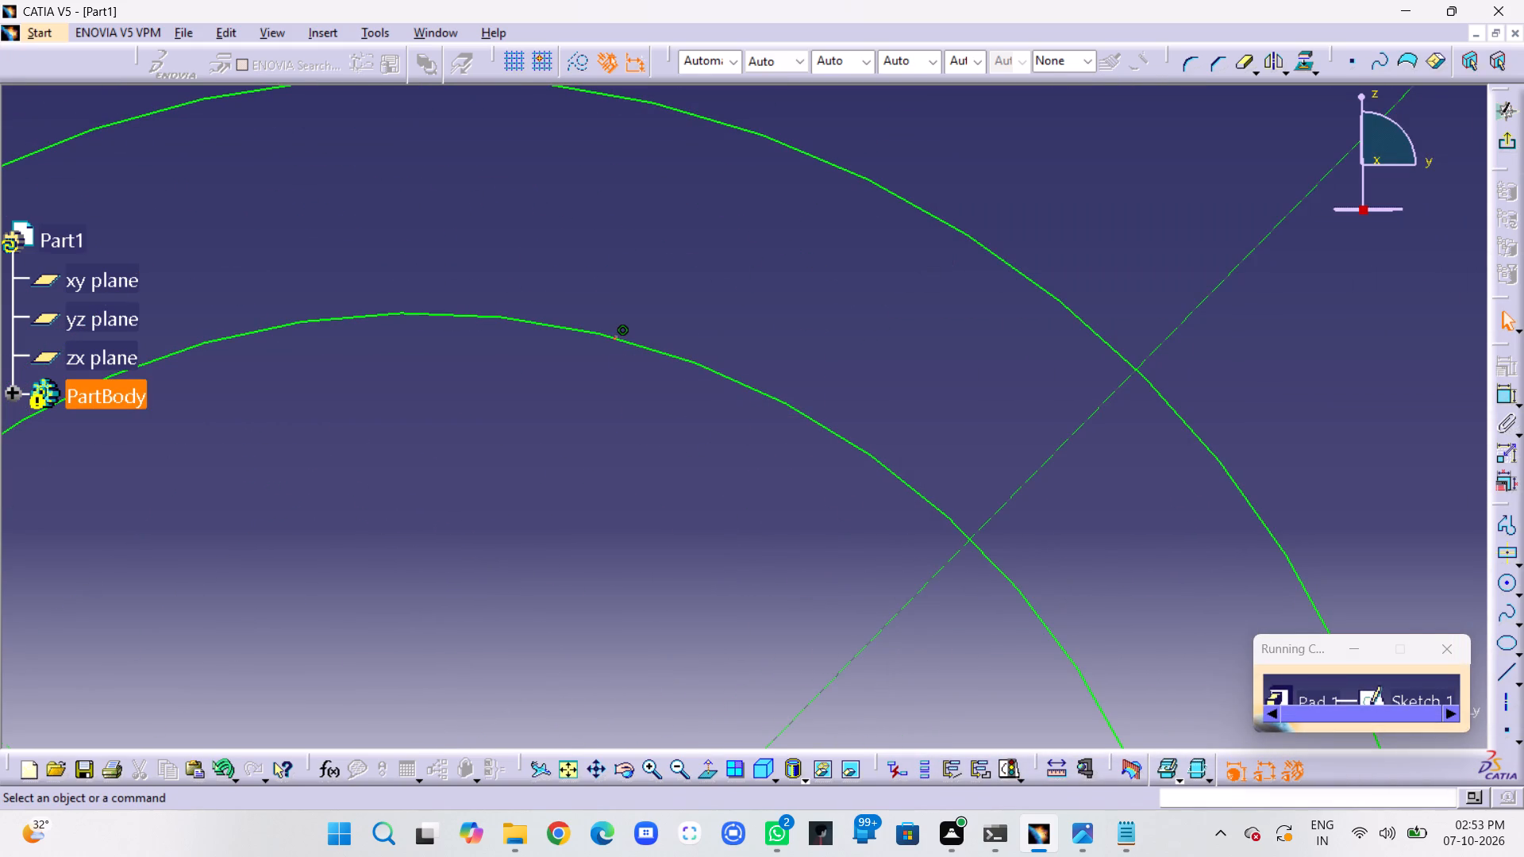
# Delete Point.7 at isolated Line.10, near the top of the upper-right arm's inner end arc.
pyautogui.click(618, 337)
pyautogui.click(602, 444)
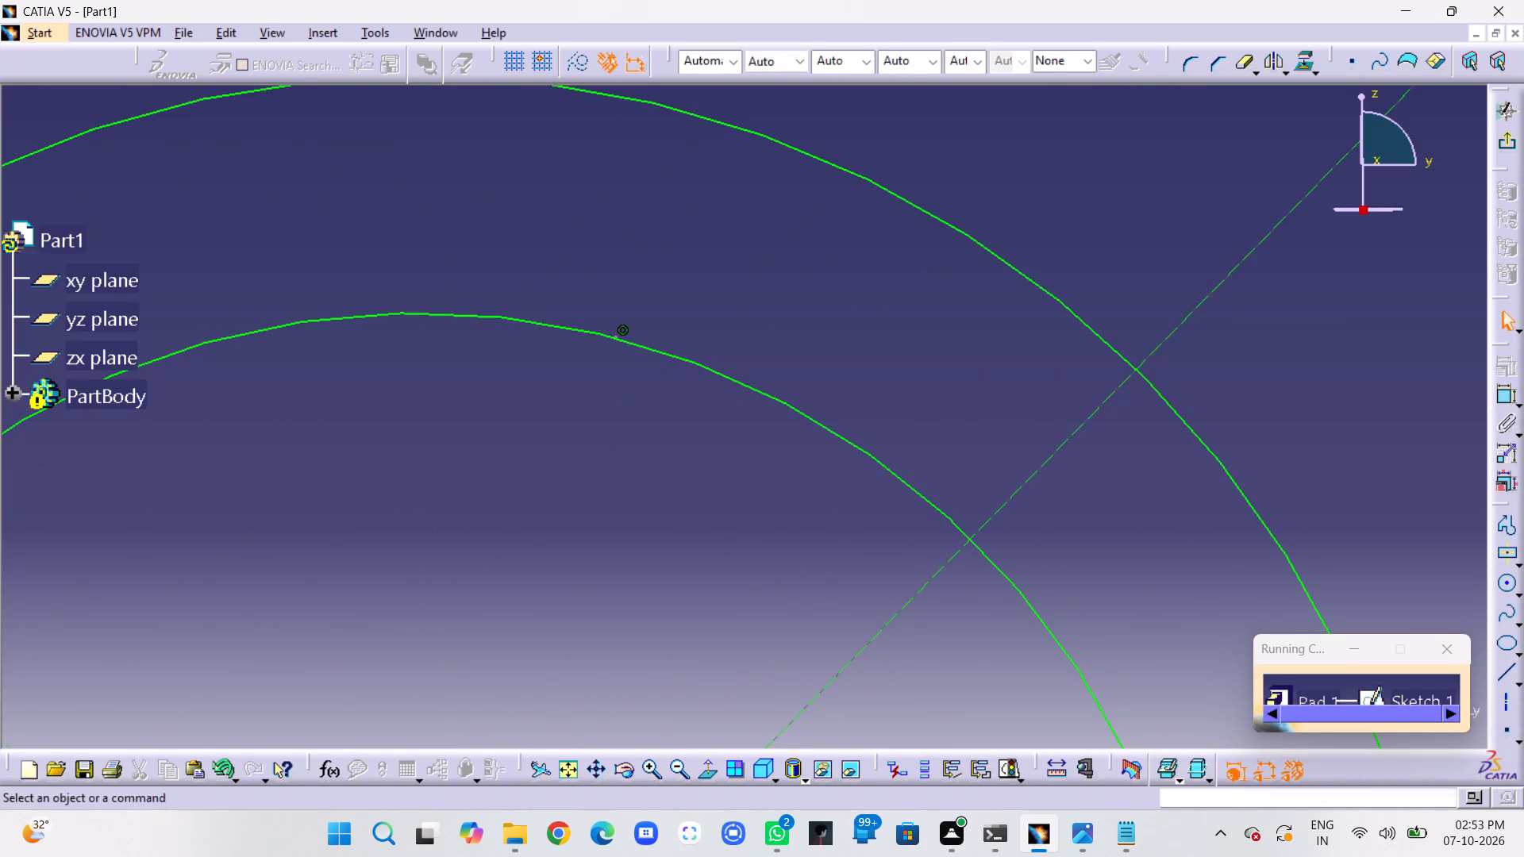
pyautogui.moveTo(610, 393); pyautogui.dragTo(644, 175, button='middle')
pyautogui.rightClick(612, 393)
pyautogui.moveTo(523, 316); pyautogui.dragTo(1232, 679, button='middle')
pyautogui.click(851, 412)
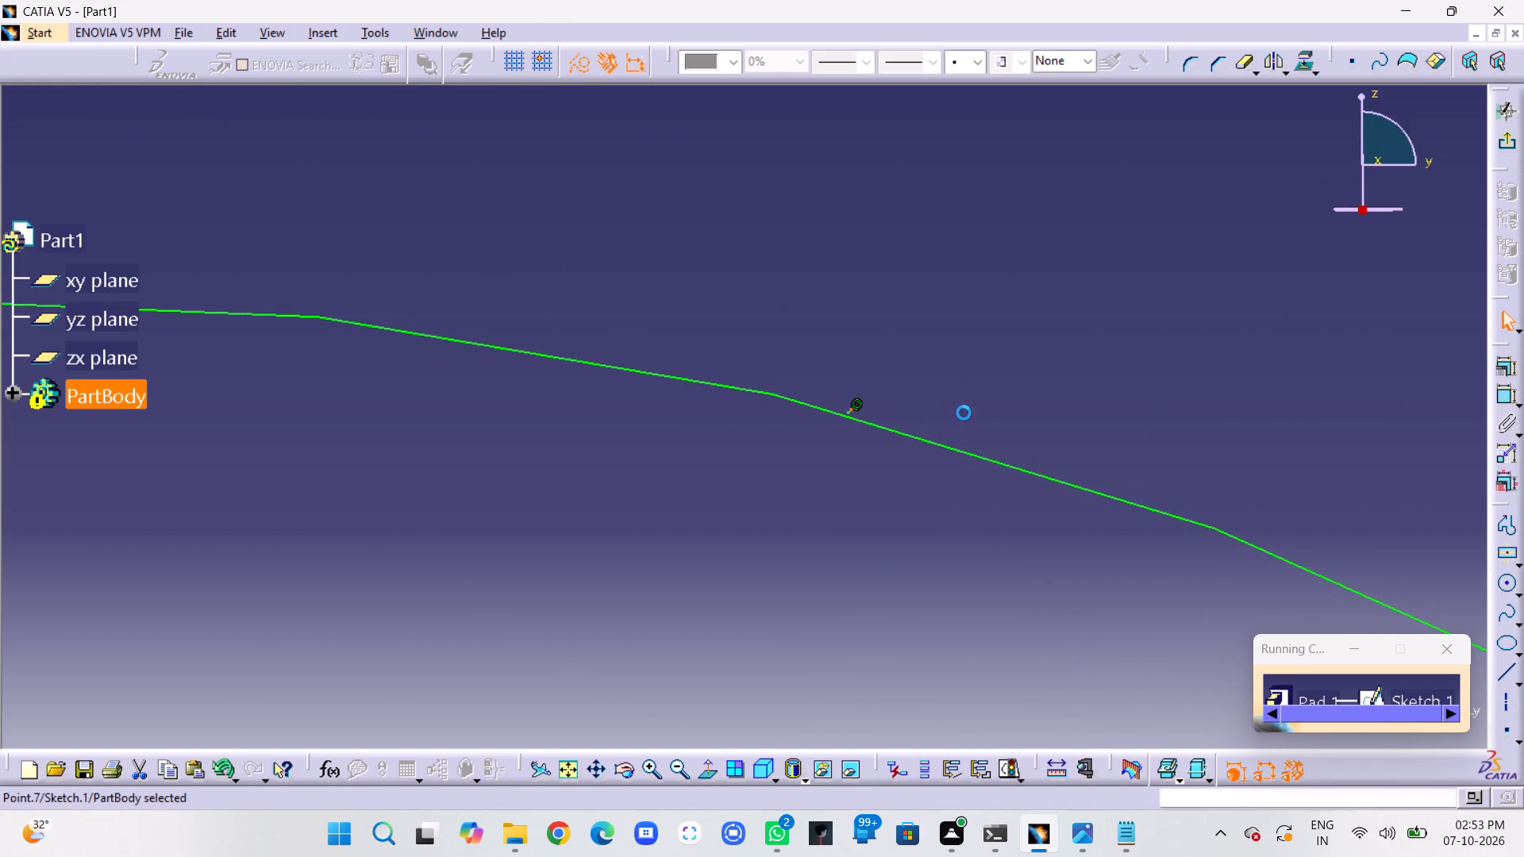
pyautogui.press('Delete')
# Delete Point.9 at isolated Line.12, on the outer right side of the upper-right arm's inner end arc.
pyautogui.moveTo(848, 478); pyautogui.dragTo(954, 774, button='middle')
pyautogui.rightClick(848, 478)
pyautogui.moveTo(1060, 715); pyautogui.dragTo(738, 210, button='middle')
pyautogui.rightClick(767, 388)
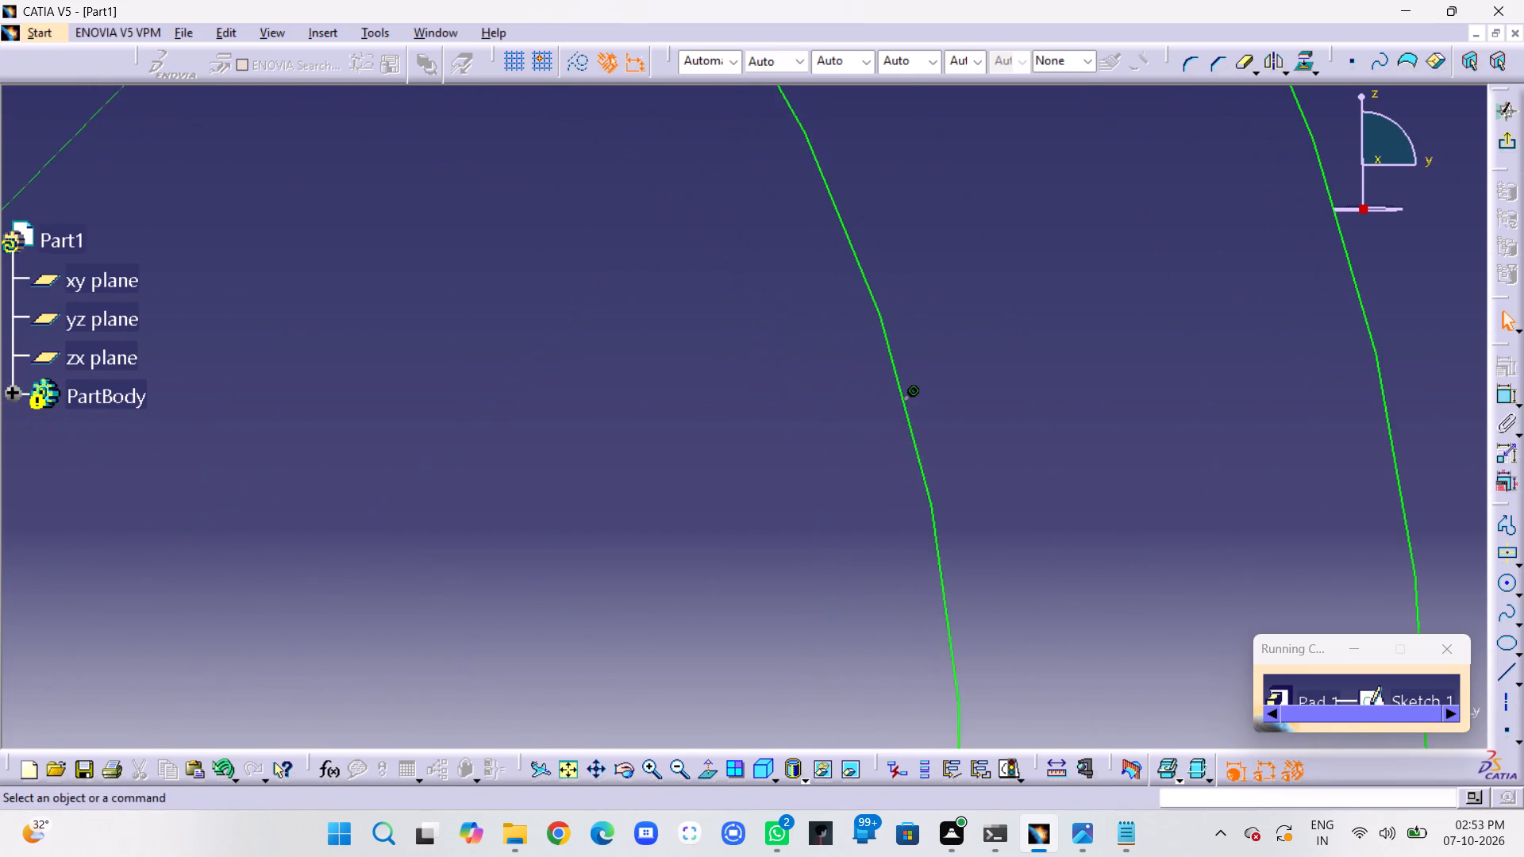
pyautogui.click(906, 396)
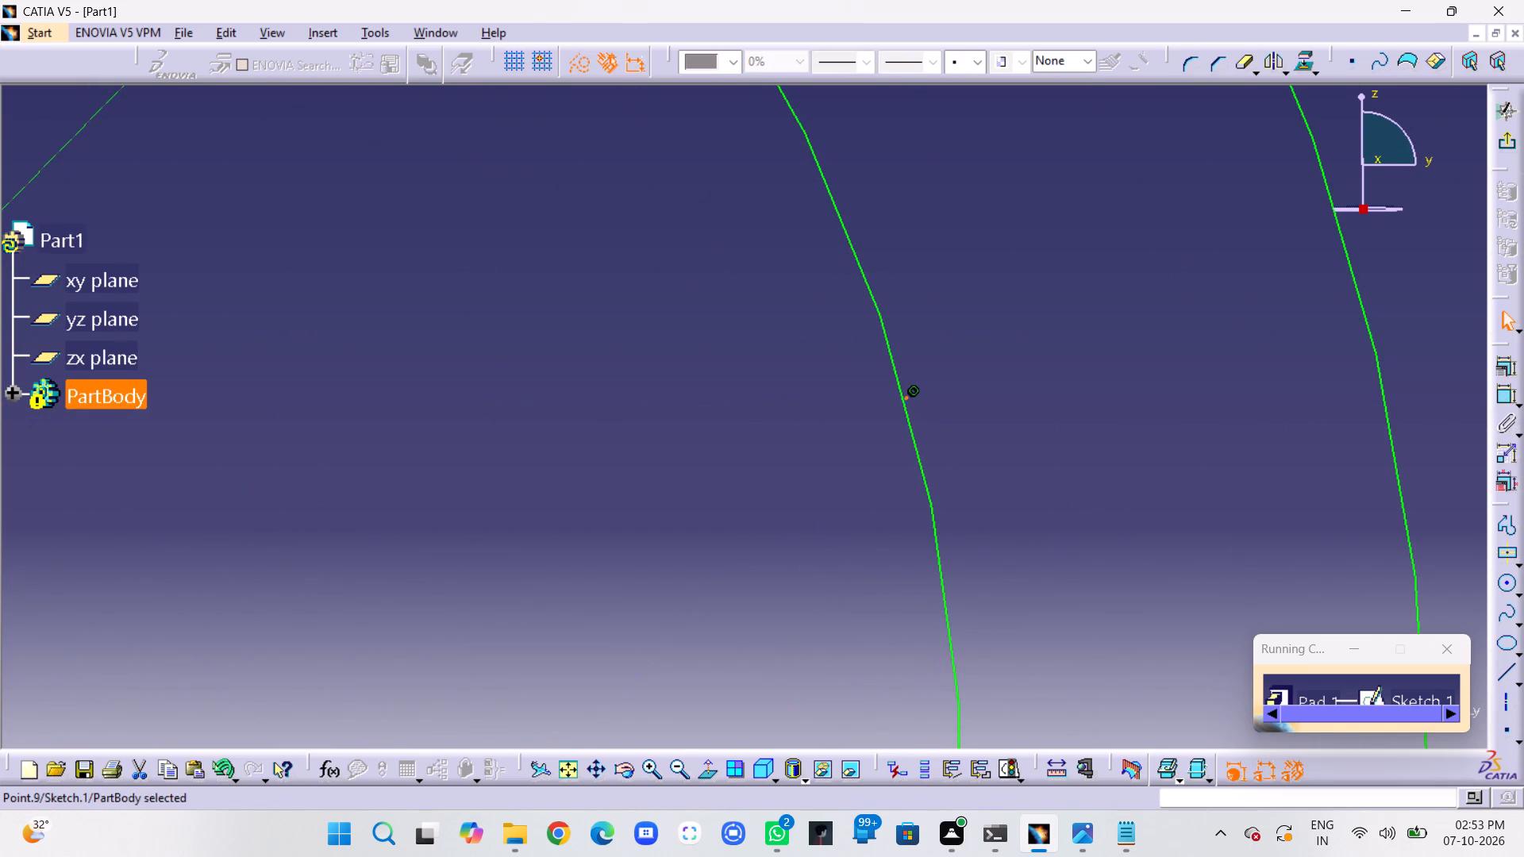
pyautogui.press('Delete')
# Recheck the sketch's solving status and geometry analysis for isolated elements, highlight the inner closed profile, and close the analysis.
pyautogui.moveTo(949, 401); pyautogui.dragTo(1056, 737, button='middle')
pyautogui.rightClick(949, 401)
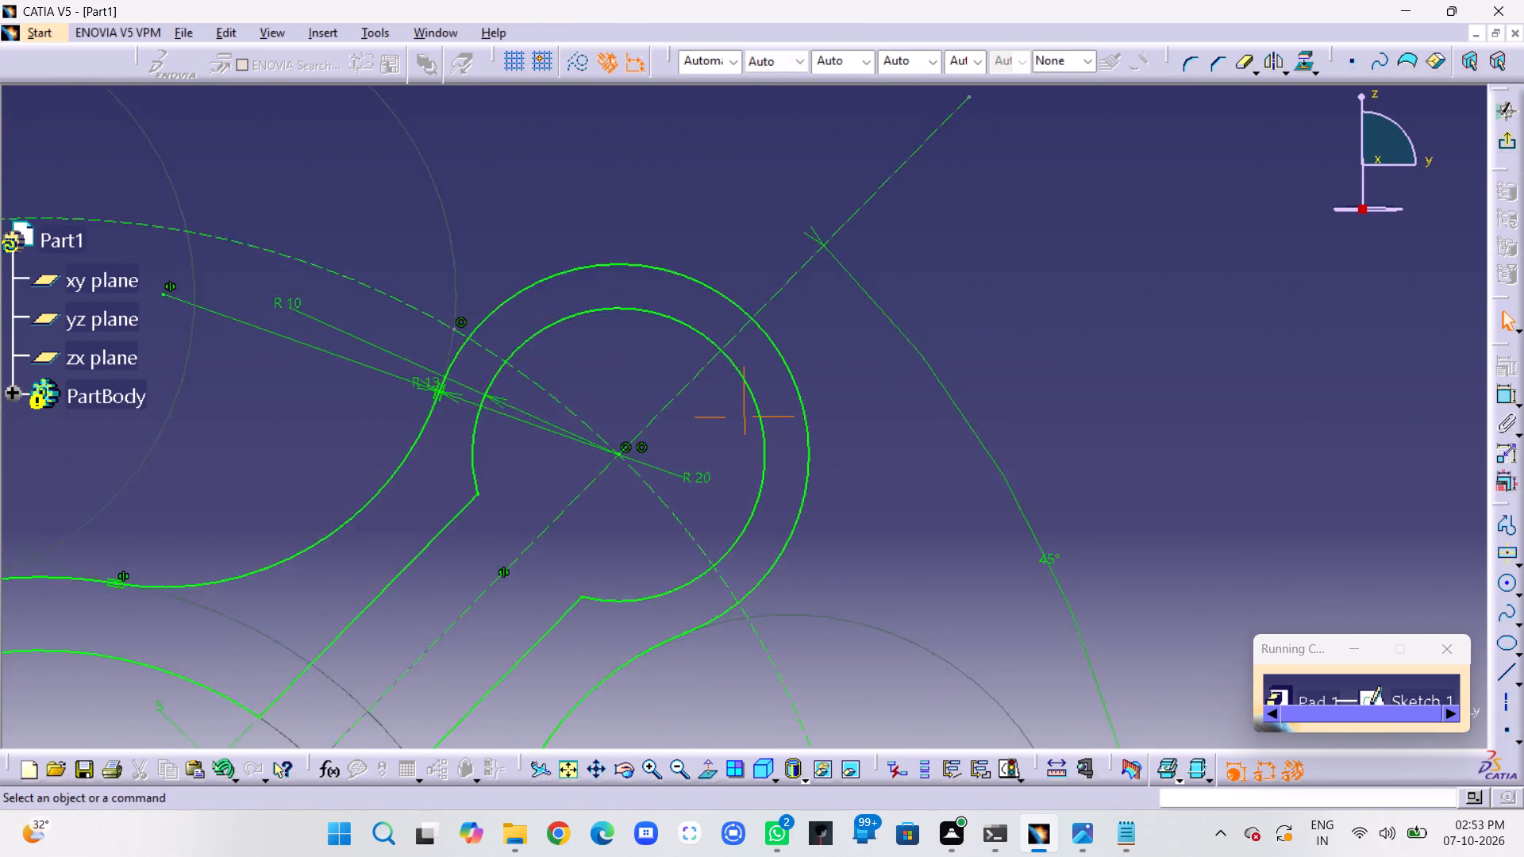
pyautogui.moveTo(1056, 737); pyautogui.dragTo(1070, 804, button='middle')
pyautogui.moveTo(825, 479); pyautogui.dragTo(1281, 385, button='middle')
pyautogui.rightClick(1281, 344)
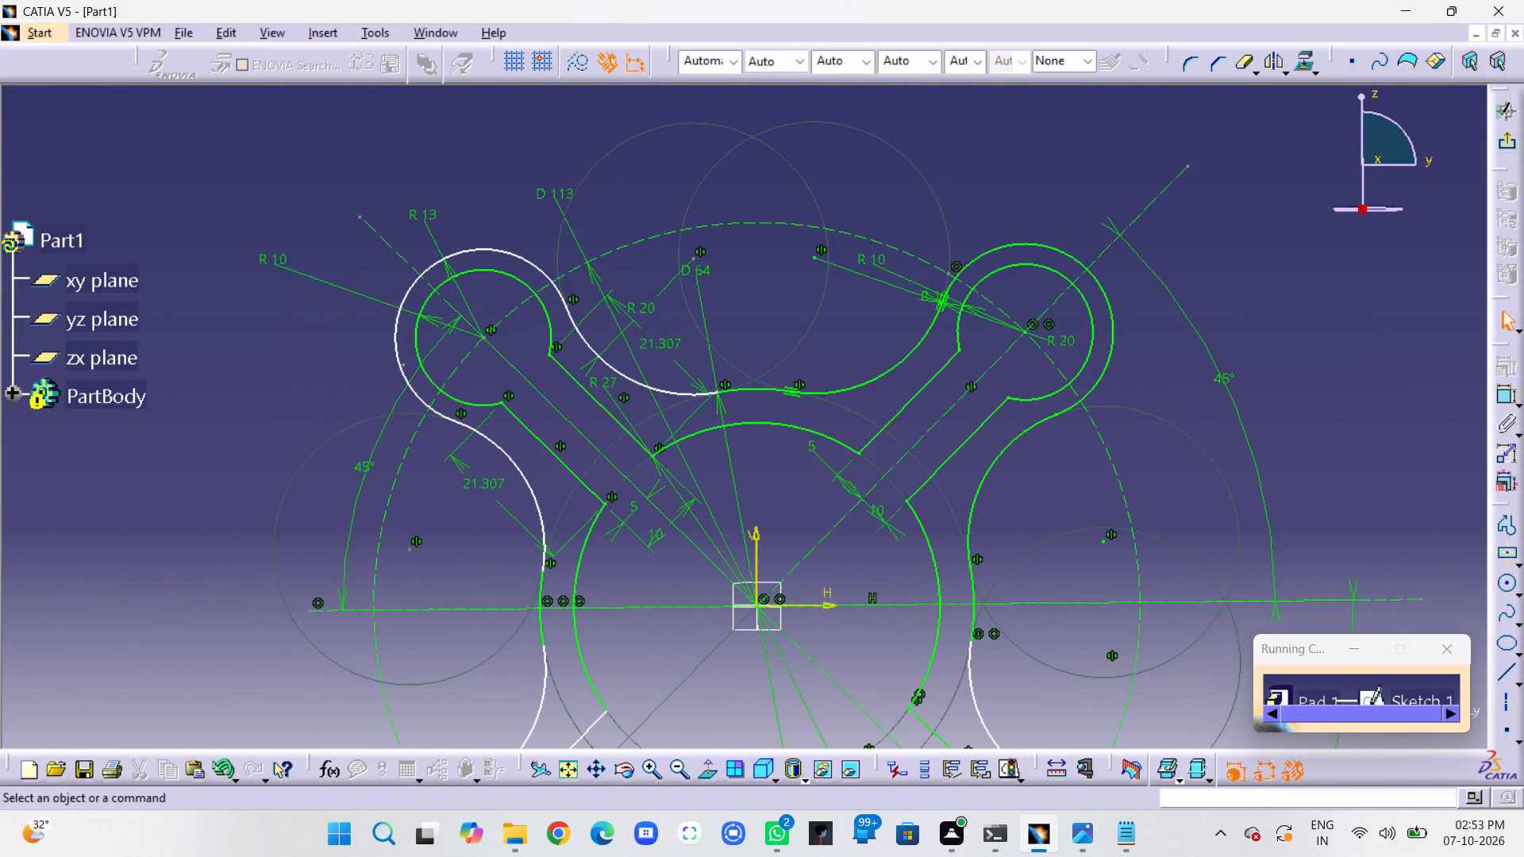
pyautogui.click(1003, 774)
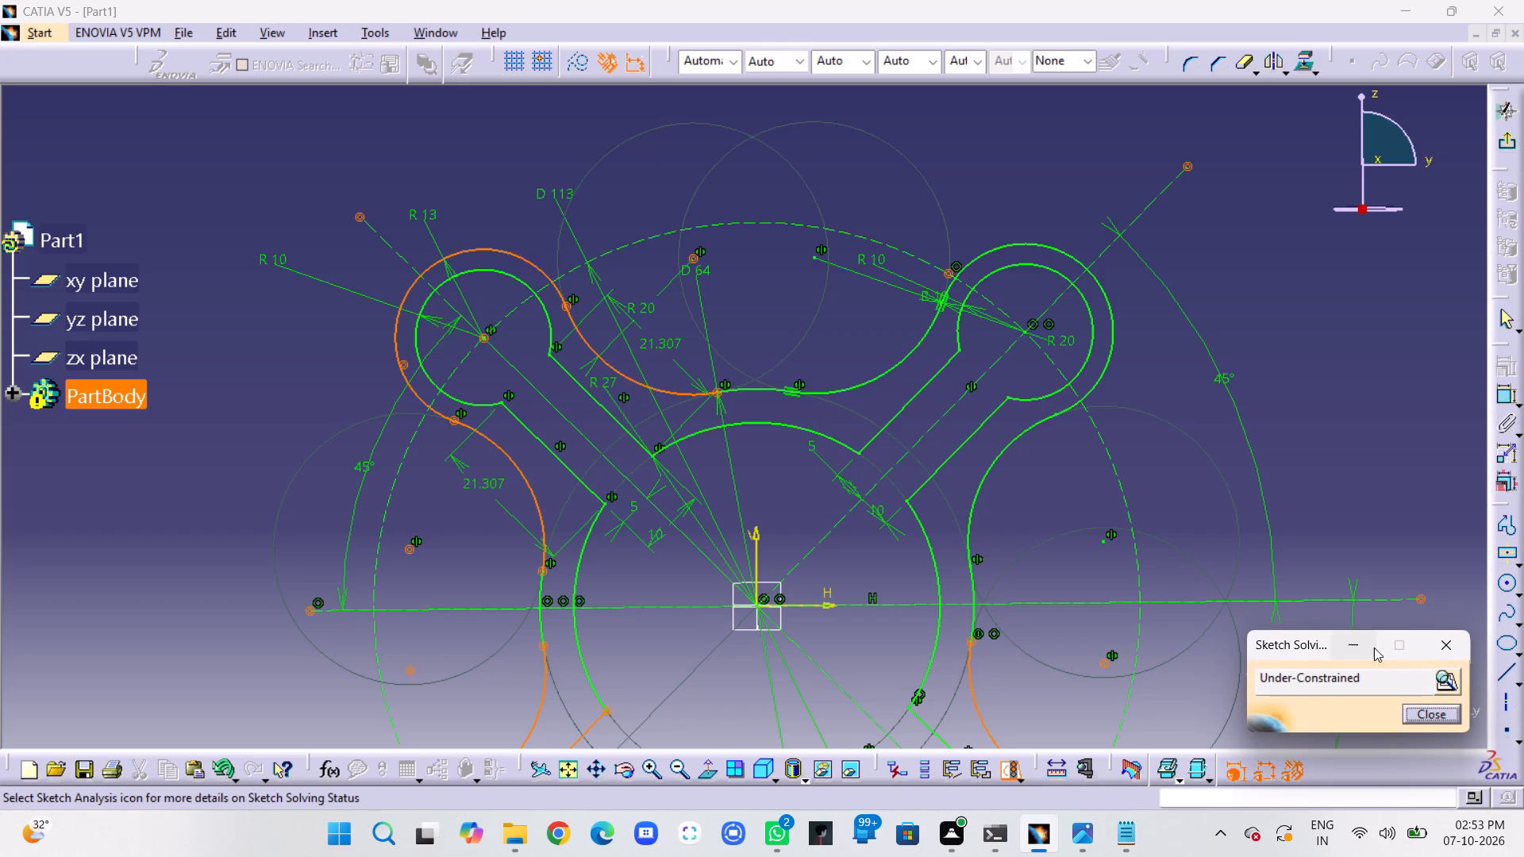
pyautogui.click(1445, 680)
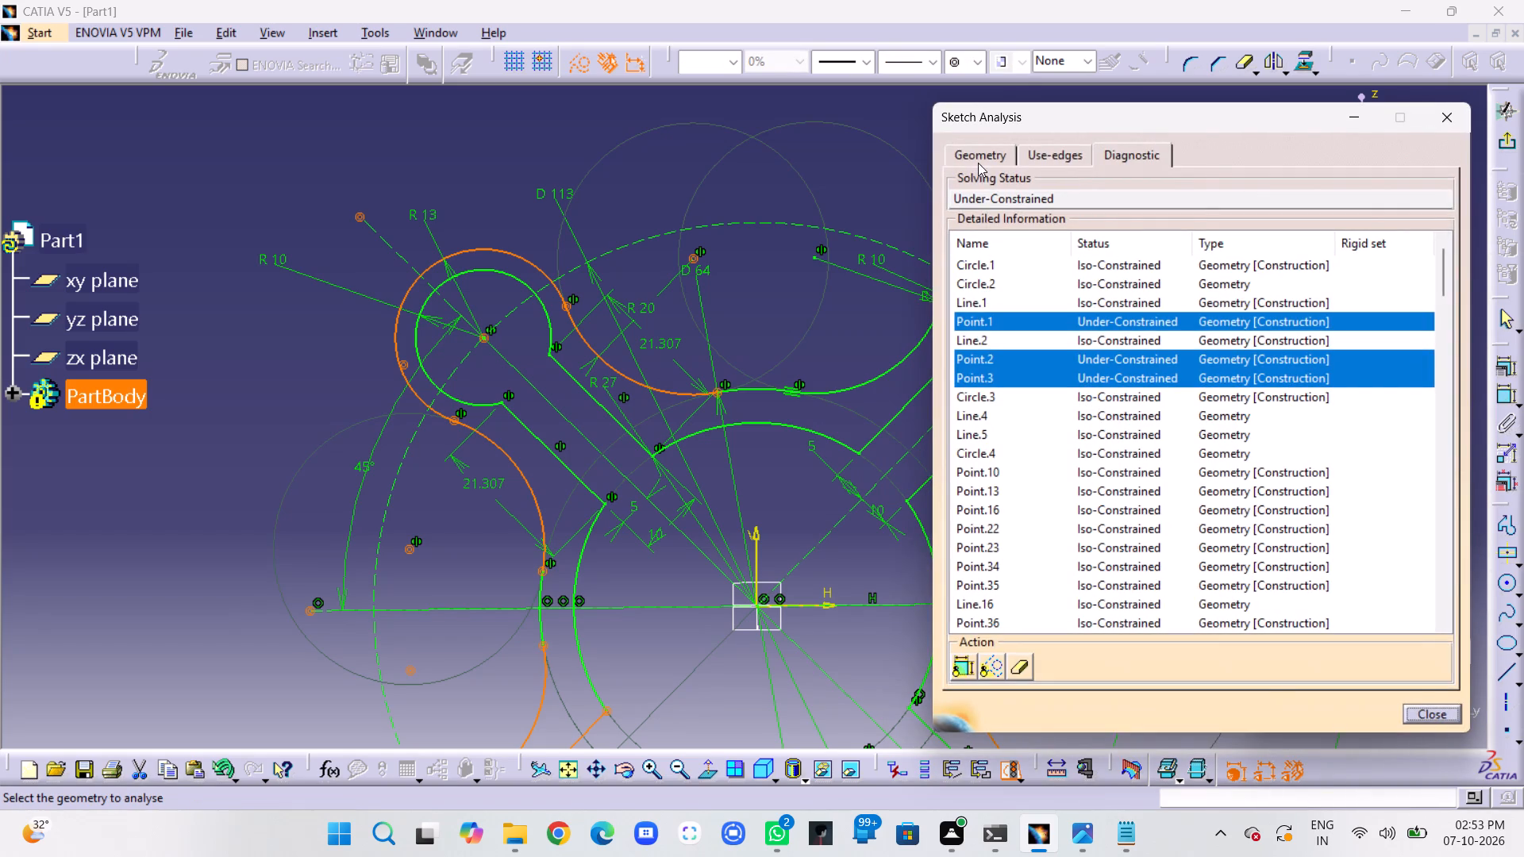
pyautogui.click(978, 154)
pyautogui.click(1089, 266)
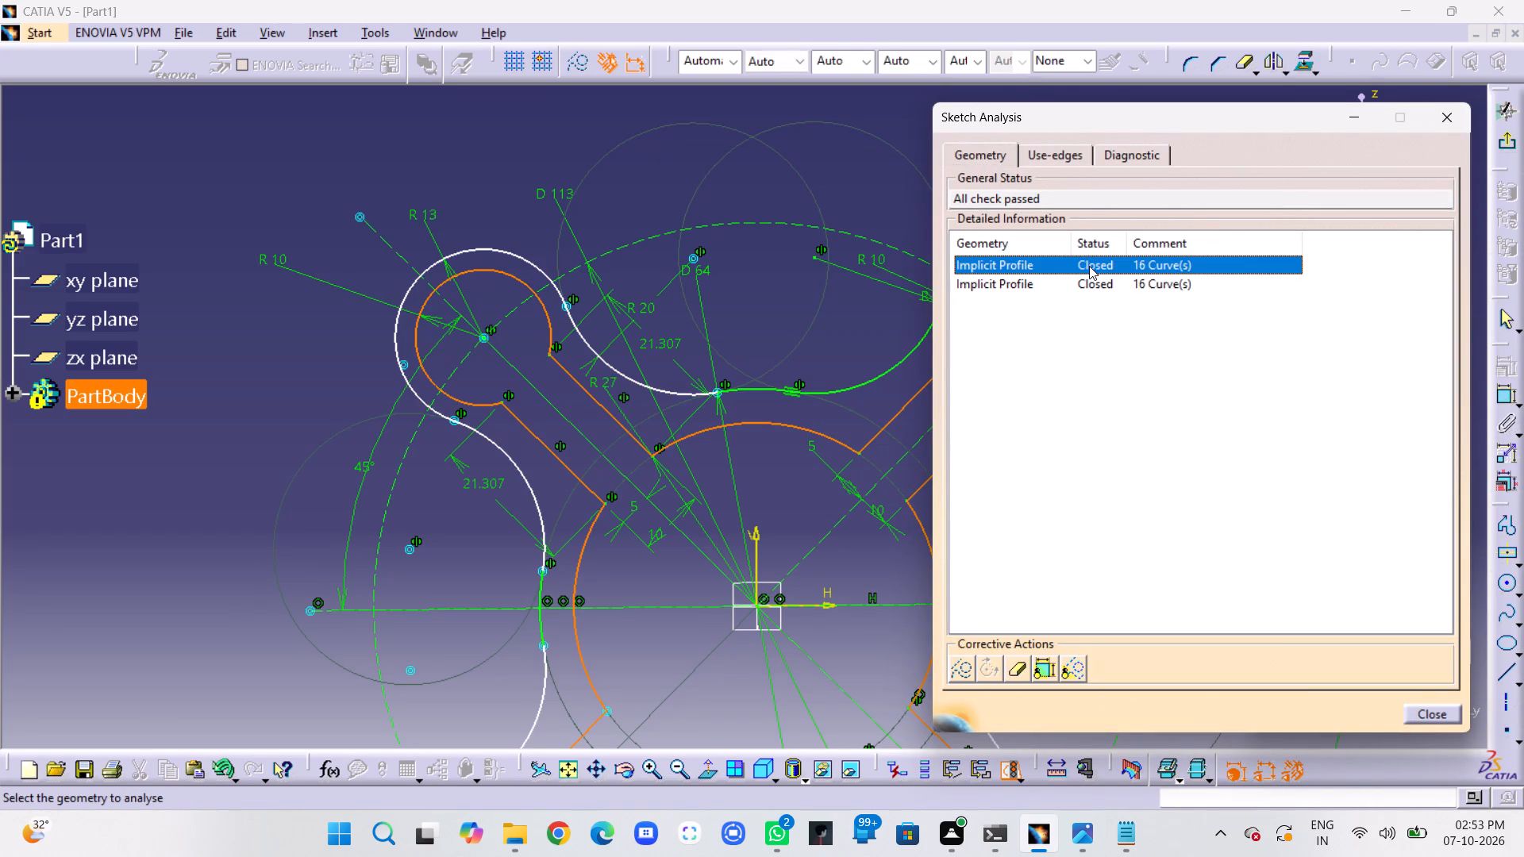
pyautogui.click(1464, 124)
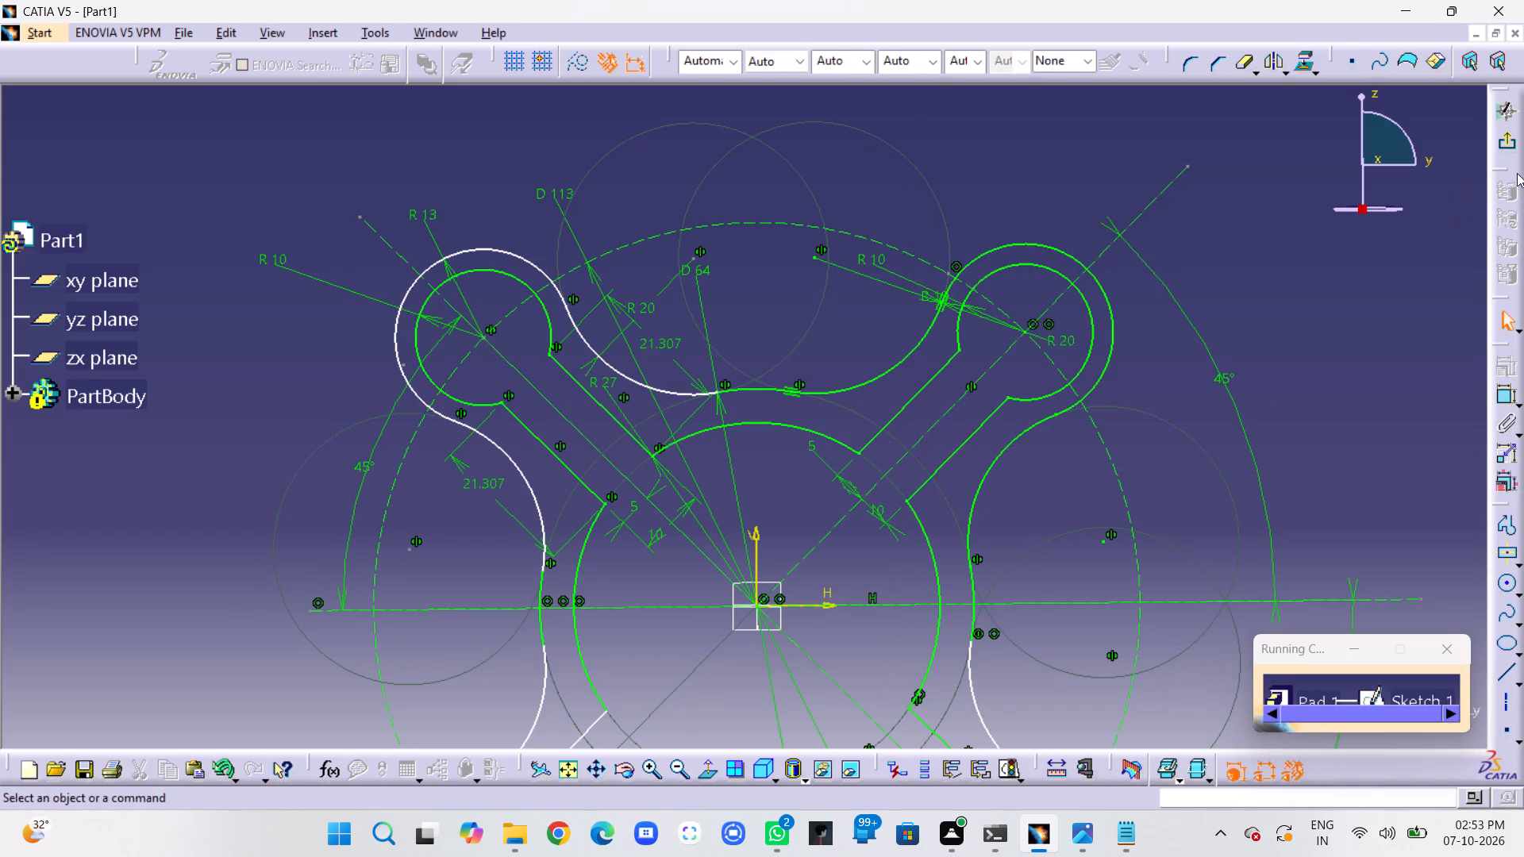
# Exit the cleaned sketch and pad the four-arm profile with a 10 mm length and mirrored extent, previewing the result.
pyautogui.click(1508, 144)
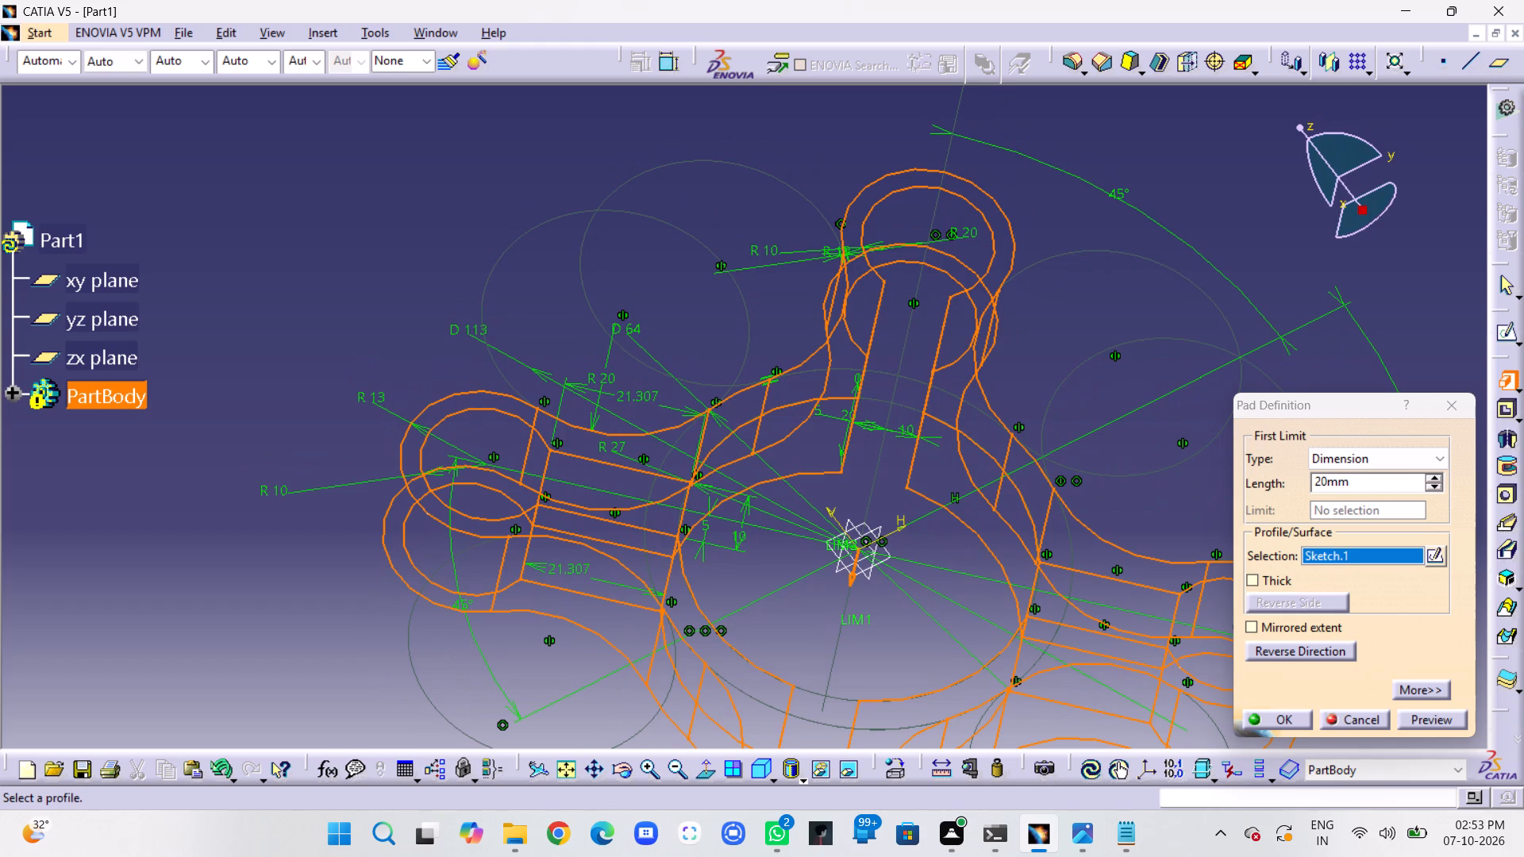
pyautogui.moveTo(1056, 524); pyautogui.dragTo(959, 450, button='middle')
pyautogui.rightClick(934, 352)
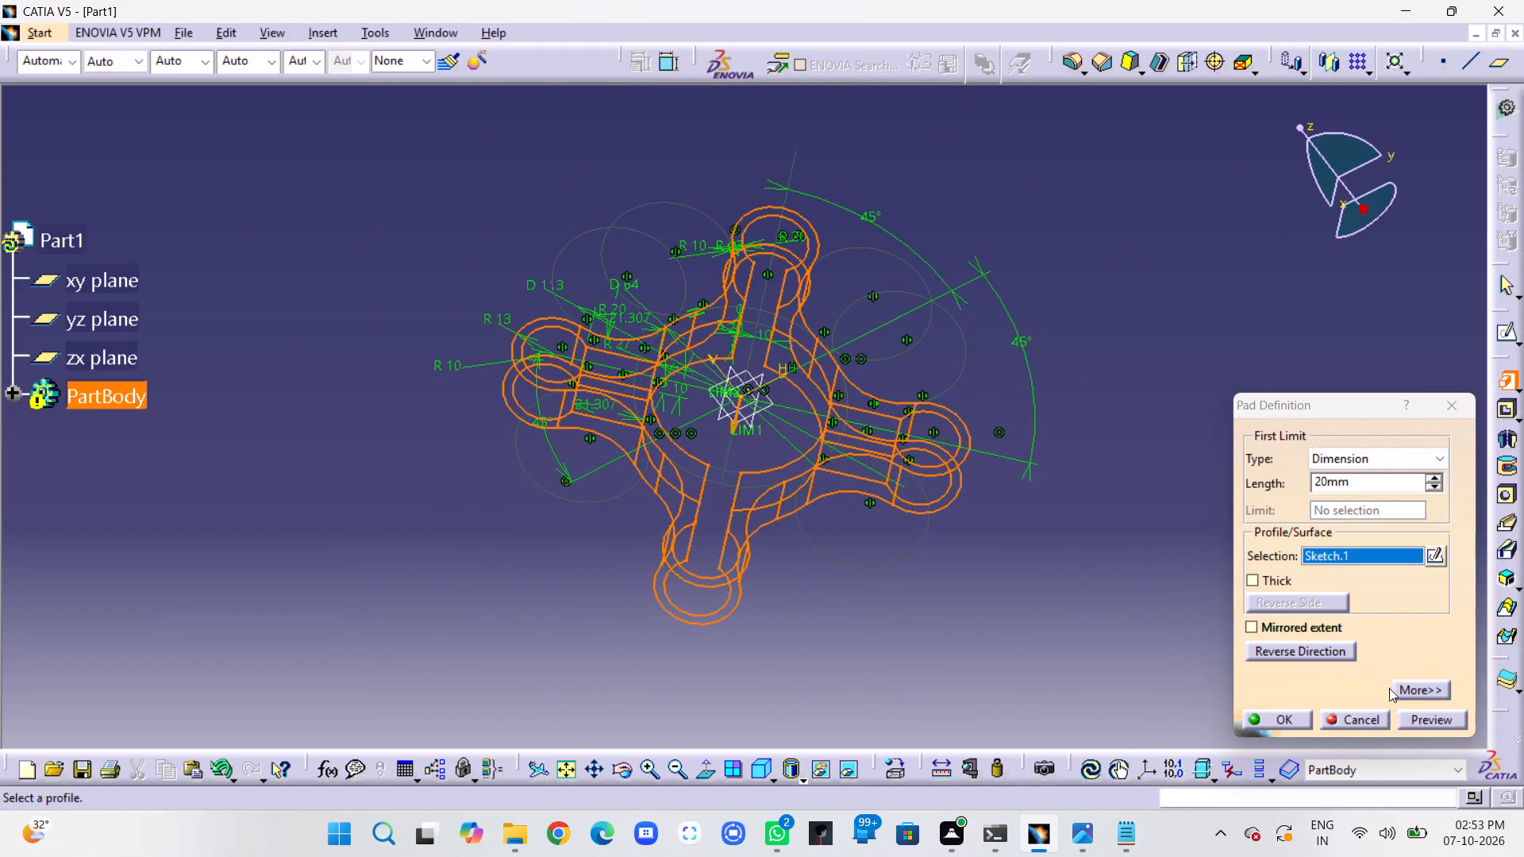
pyautogui.click(1418, 715)
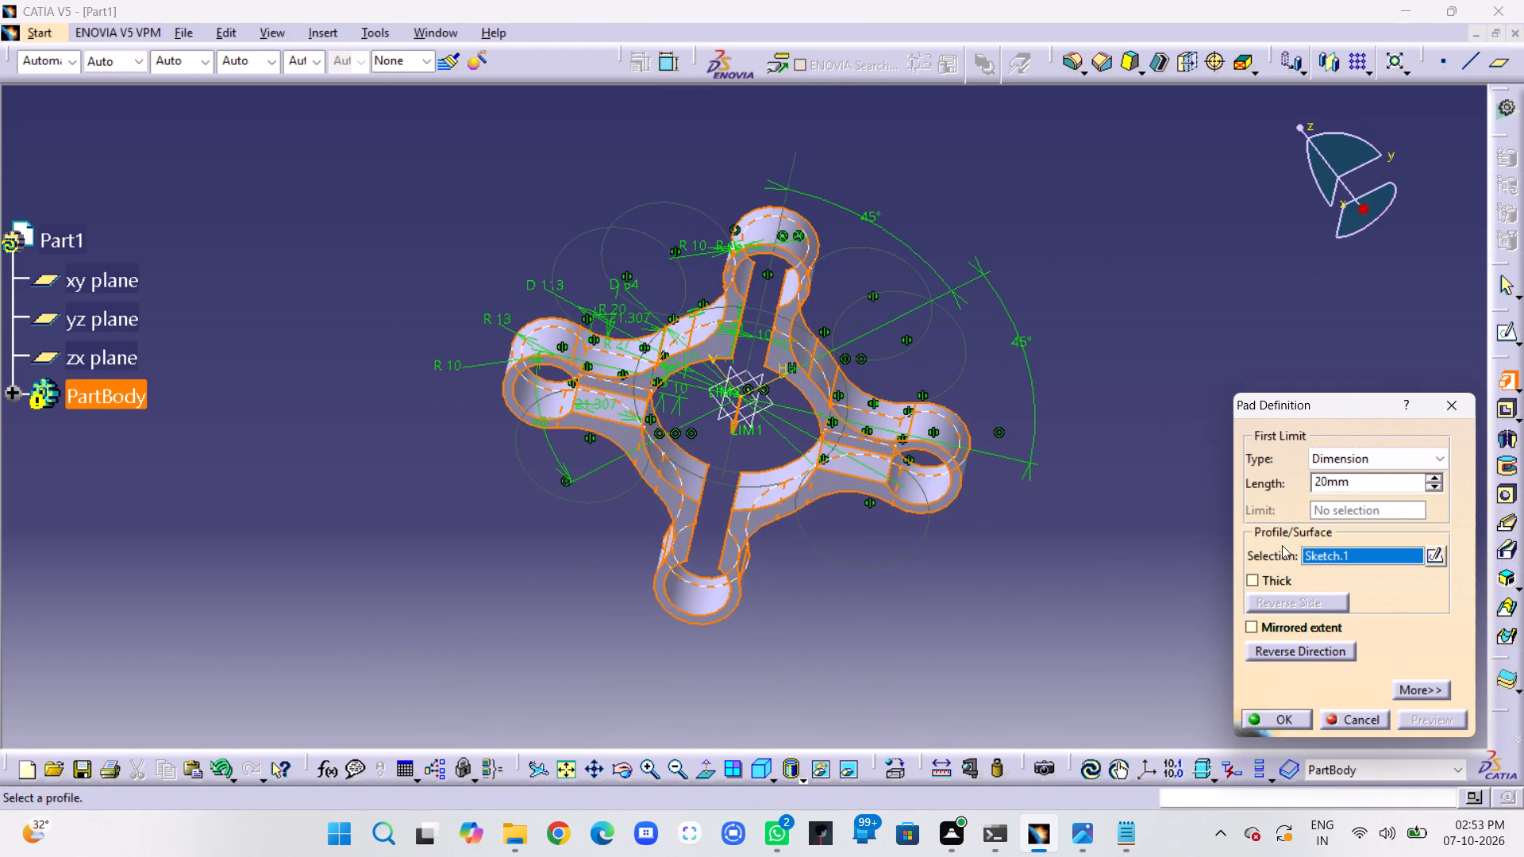
pyautogui.click(1287, 628)
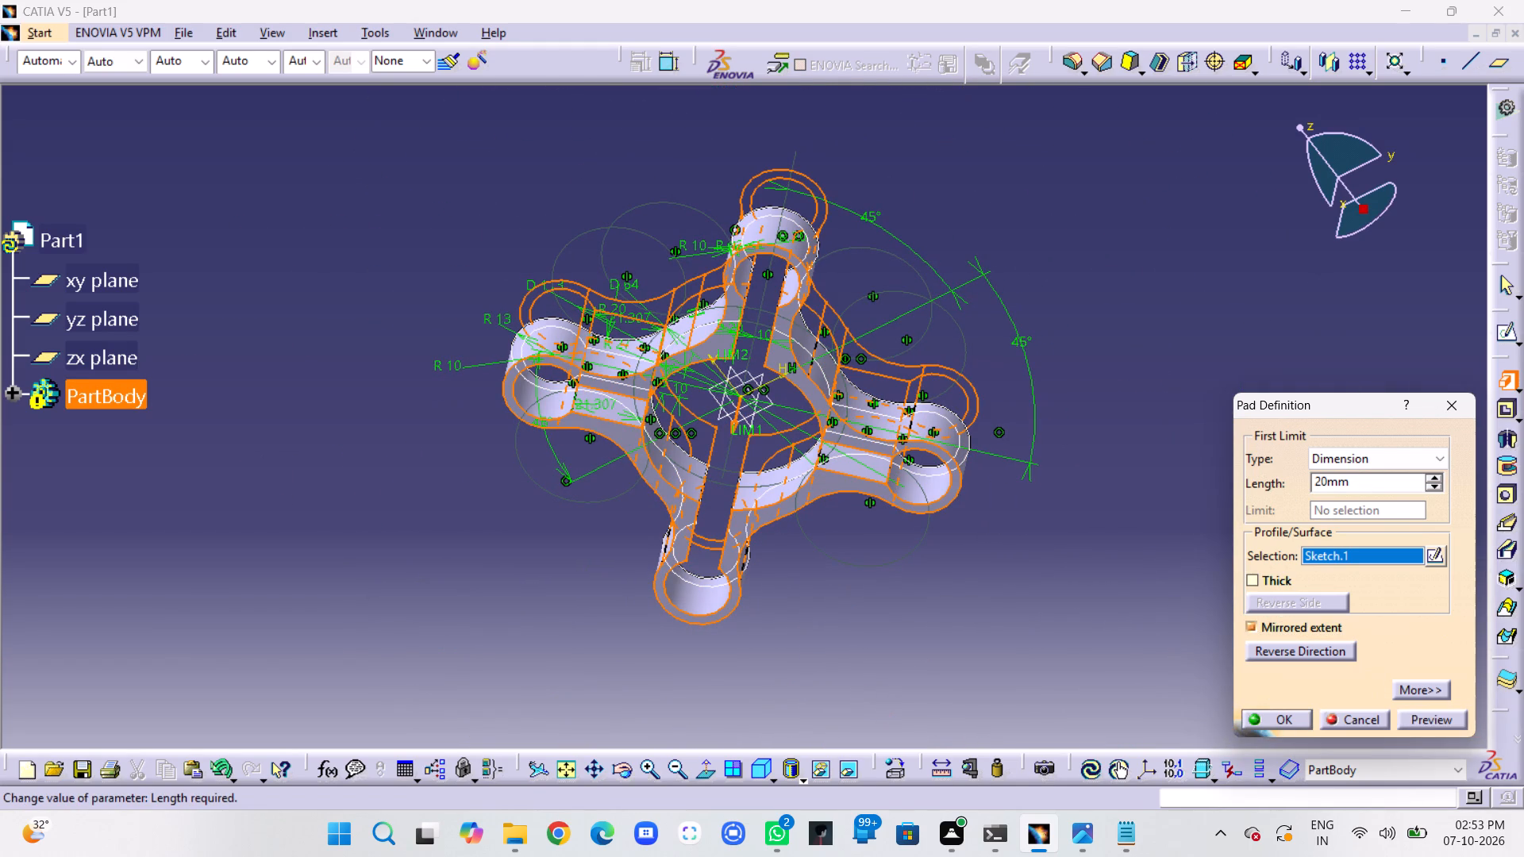
pyautogui.doubleClick(1367, 479)
pyautogui.write('10')
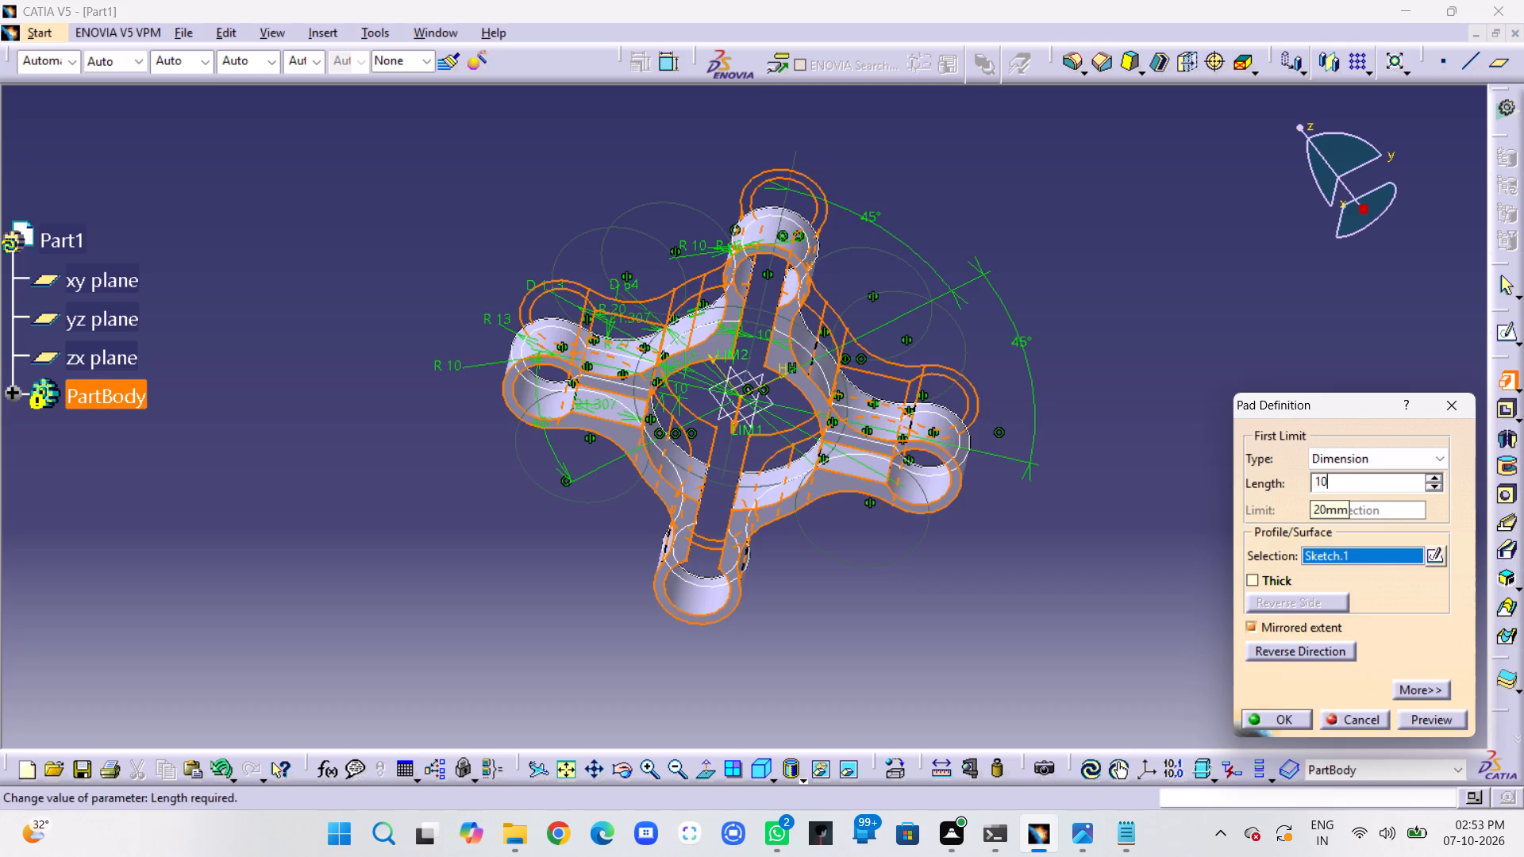
pyautogui.press('Return')
pyautogui.click(1352, 476)
# Examine the padded four-arm solid from several angles, checking its arms, slots and end rings.
pyautogui.moveTo(1151, 465); pyautogui.dragTo(336, 438, button='middle')
pyautogui.moveTo(1151, 465); pyautogui.dragTo(336, 438, button='right')
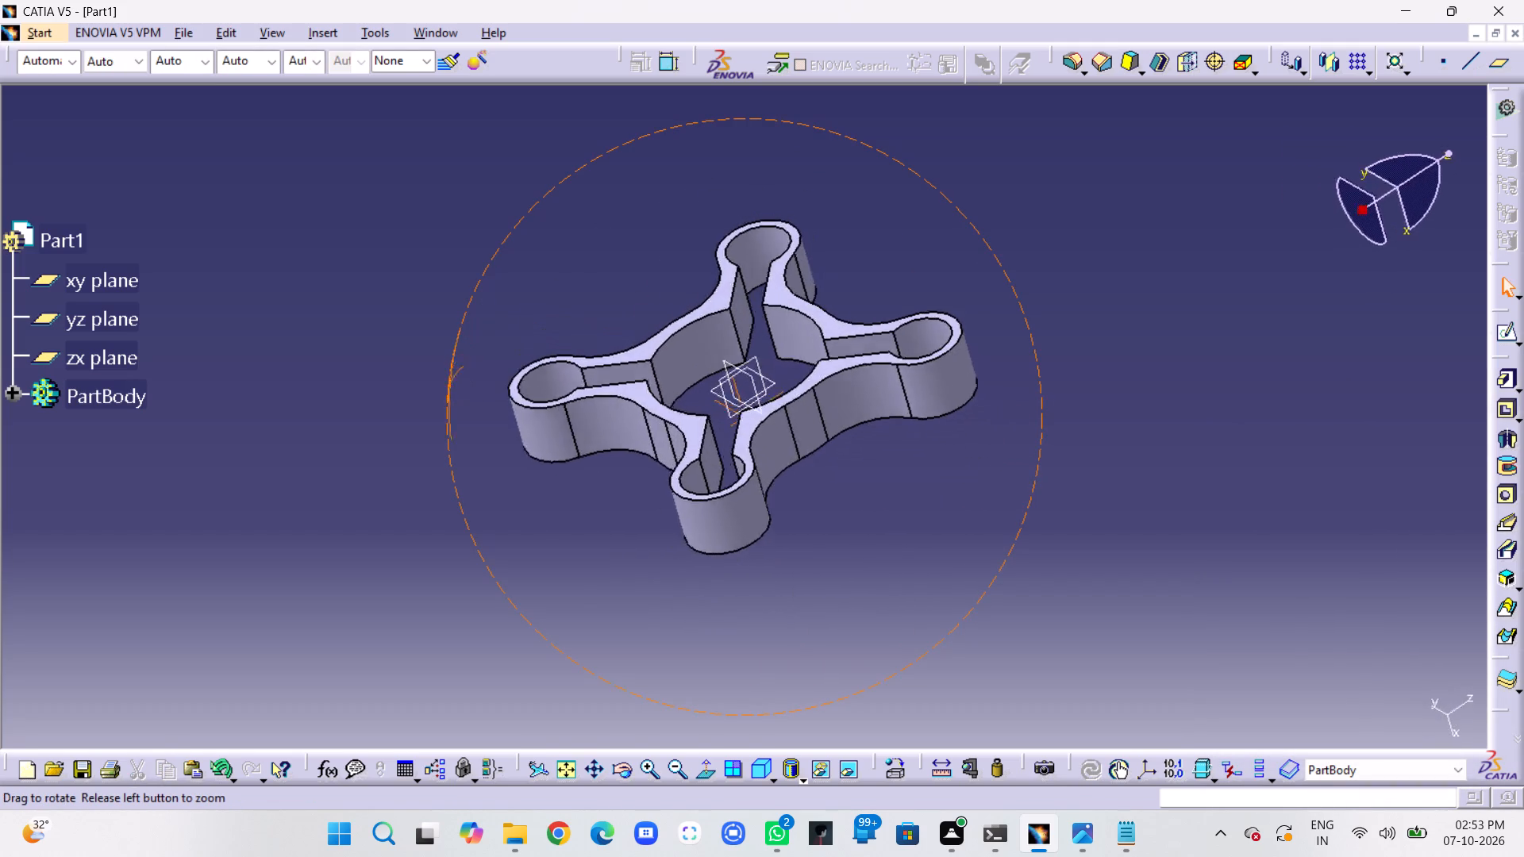
pyautogui.moveTo(336, 438); pyautogui.dragTo(819, 672, button='middle')
pyautogui.moveTo(336, 438); pyautogui.dragTo(819, 672, button='right')
pyautogui.moveTo(959, 582); pyautogui.dragTo(926, 468, button='middle')
pyautogui.moveTo(959, 582); pyautogui.dragTo(926, 468, button='right')
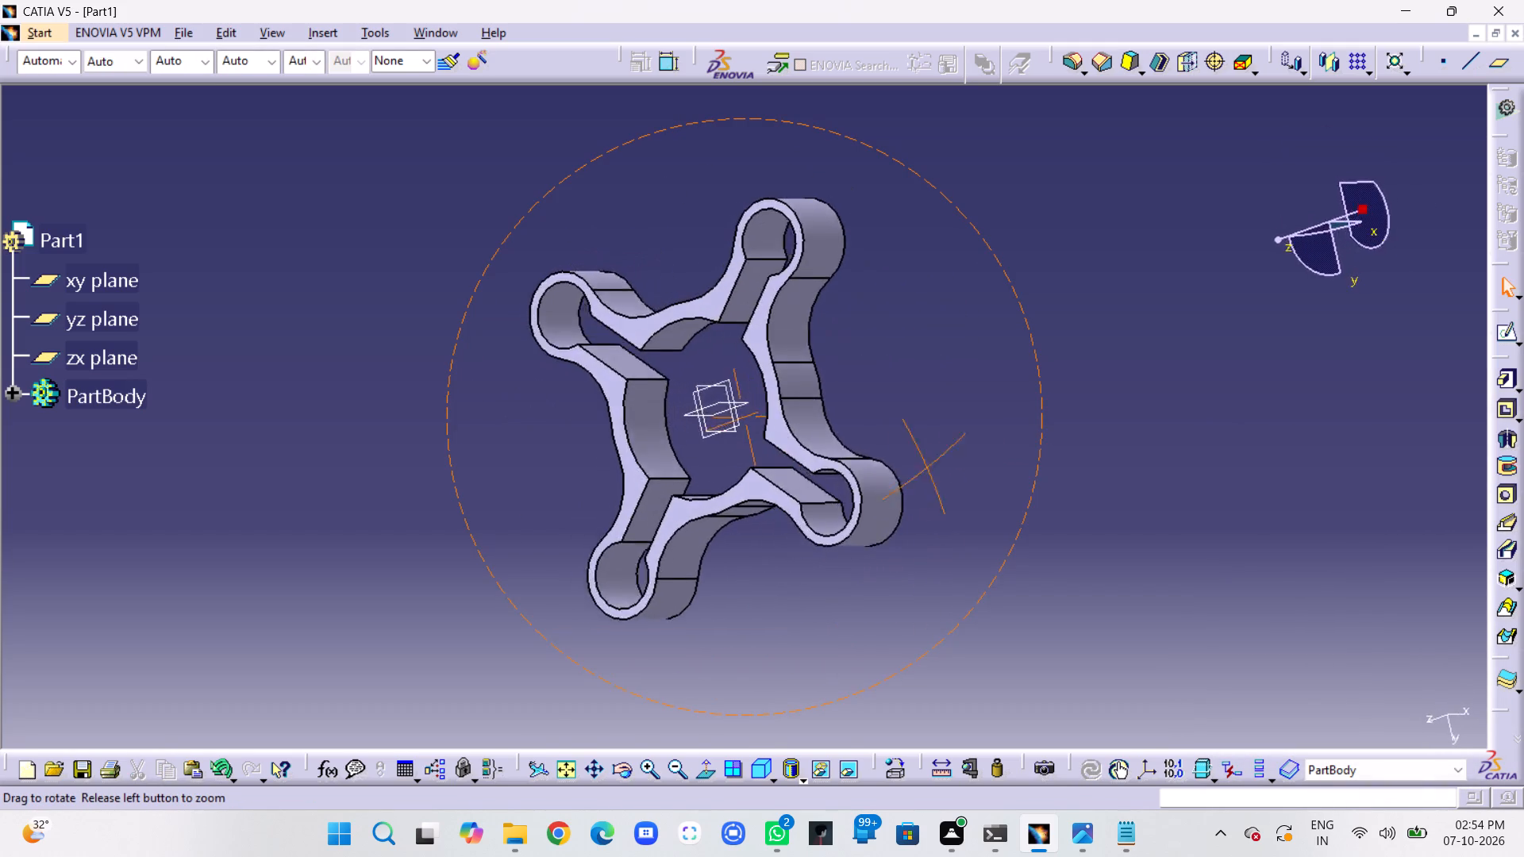
pyautogui.moveTo(926, 468); pyautogui.dragTo(1090, 429, button='middle')
pyautogui.moveTo(926, 468); pyautogui.dragTo(1090, 429, button='right')
pyautogui.moveTo(911, 576); pyautogui.dragTo(818, 524, button='middle')
pyautogui.moveTo(931, 606); pyautogui.dragTo(818, 524, button='right')
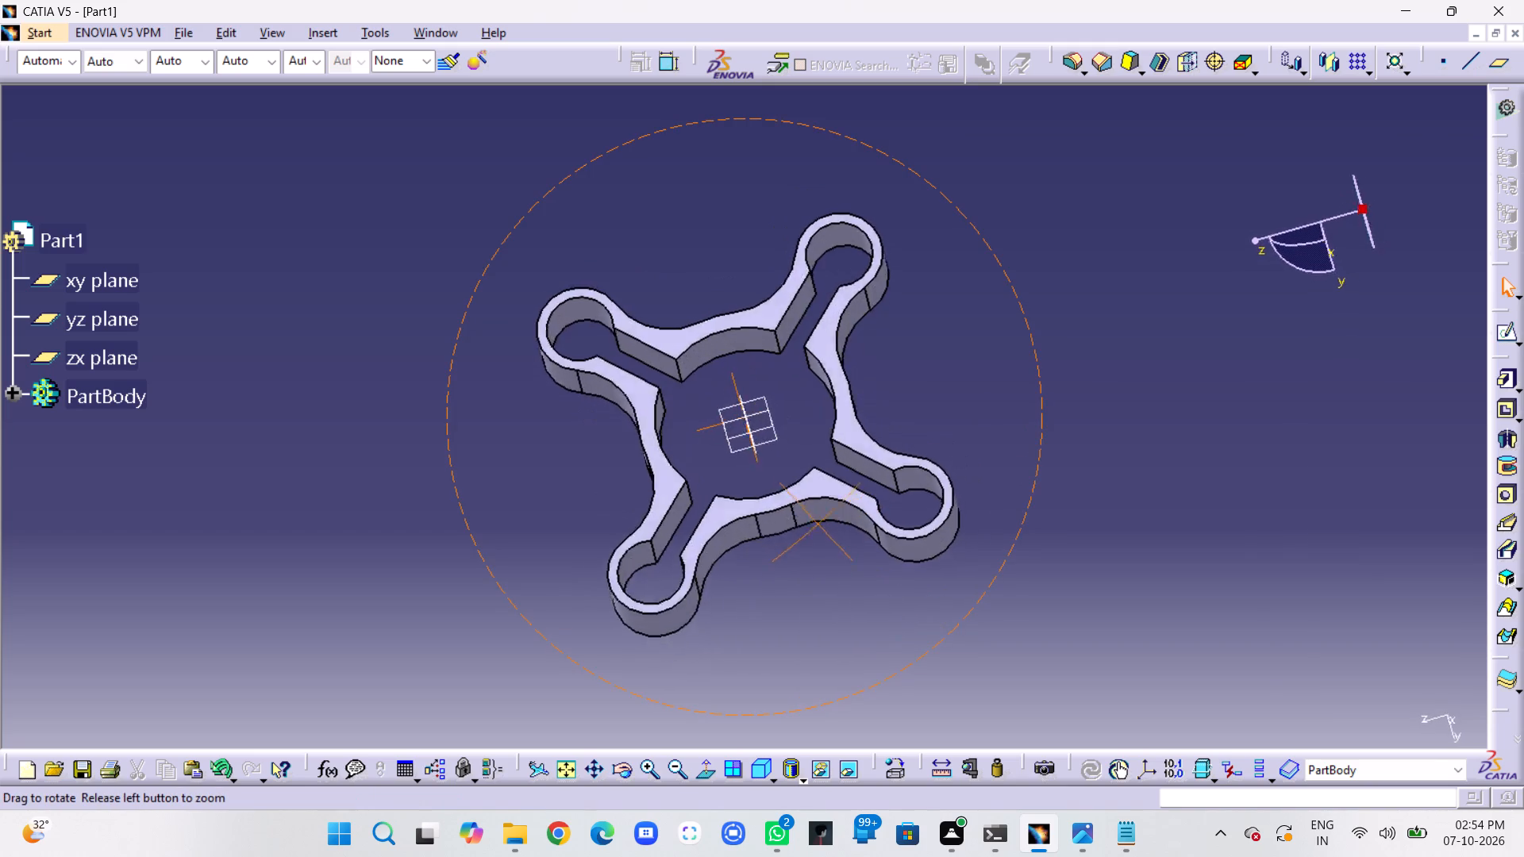
pyautogui.moveTo(818, 524); pyautogui.dragTo(960, 481, button='middle')
pyautogui.moveTo(818, 524); pyautogui.dragTo(960, 481, button='right')
pyautogui.moveTo(903, 505); pyautogui.dragTo(907, 420, button='middle')
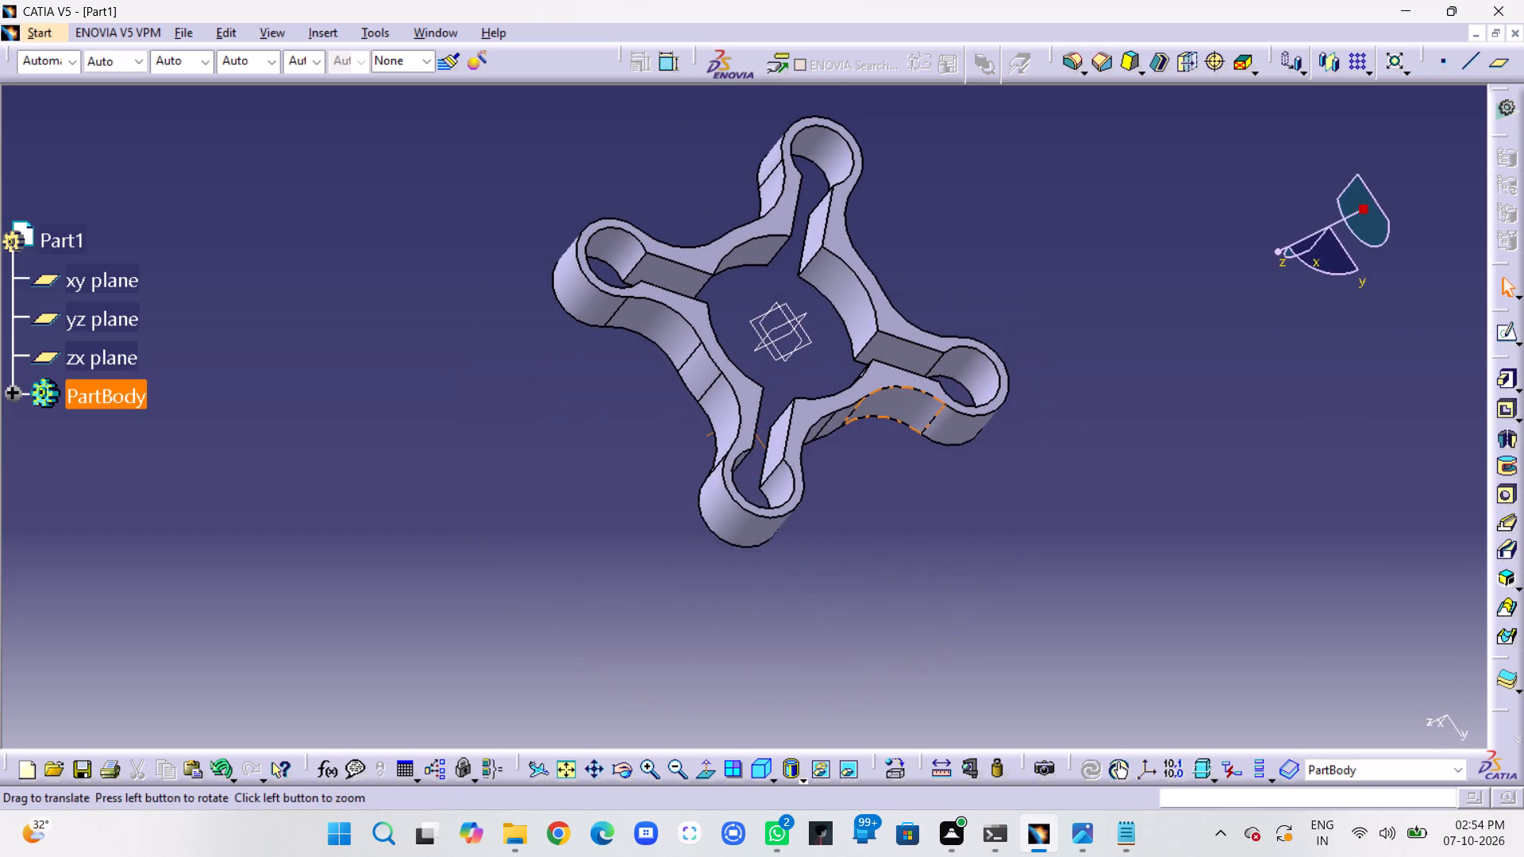
pyautogui.moveTo(907, 420); pyautogui.dragTo(907, 519, button='middle')
pyautogui.moveTo(829, 578); pyautogui.dragTo(830, 488, button='middle')
pyautogui.rightClick(818, 485)
pyautogui.moveTo(837, 506); pyautogui.dragTo(803, 525, button='middle')
pyautogui.moveTo(837, 506); pyautogui.dragTo(803, 525, button='right')
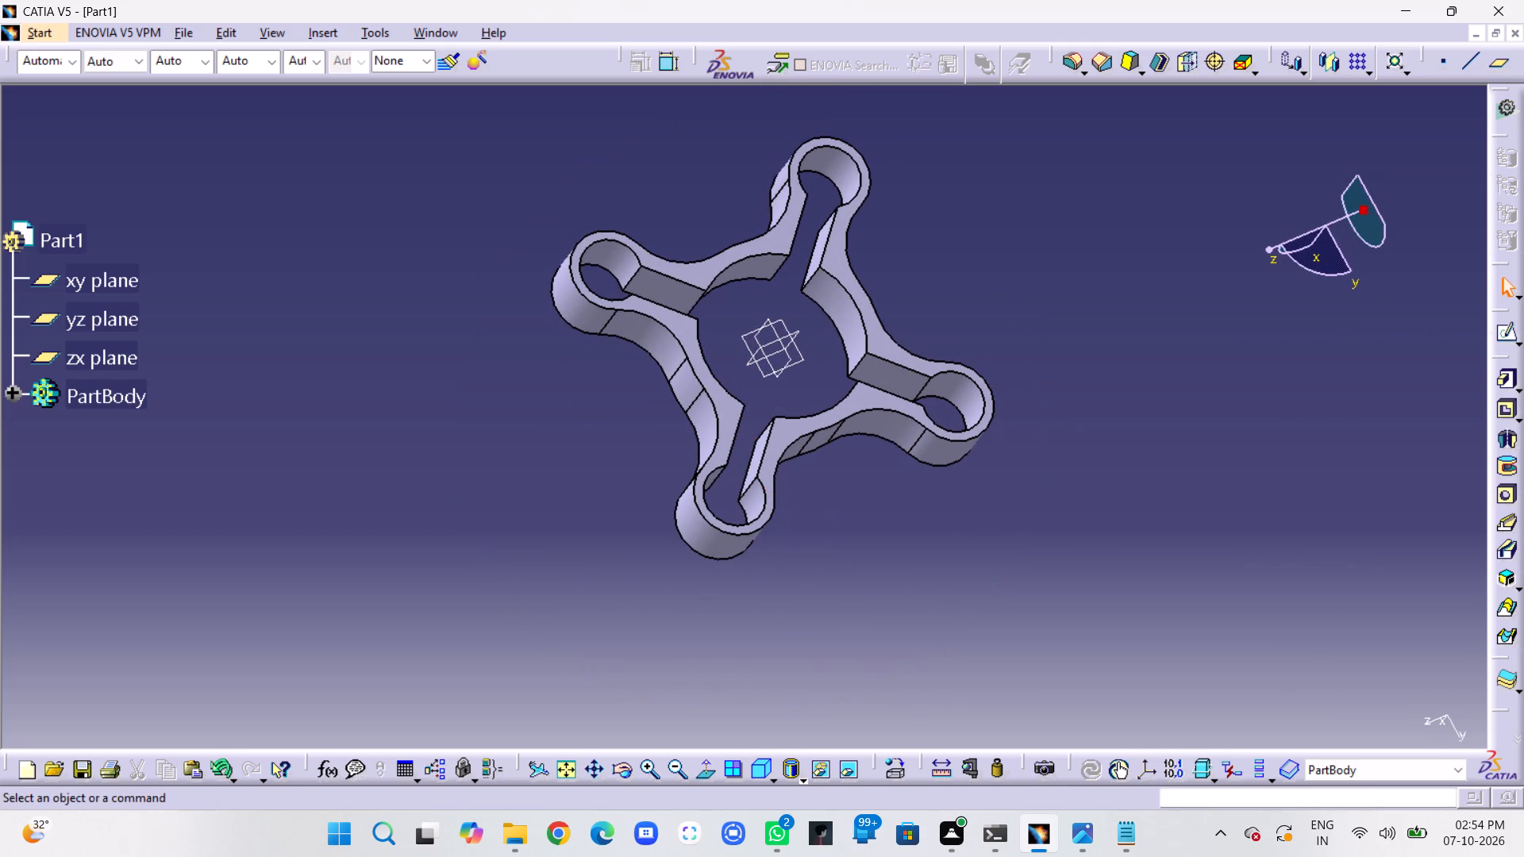
# Save the part in the Fuji folder as a CATPart named "Four-lug mounting flange".
pyautogui.hotkey('ctrl', 's')
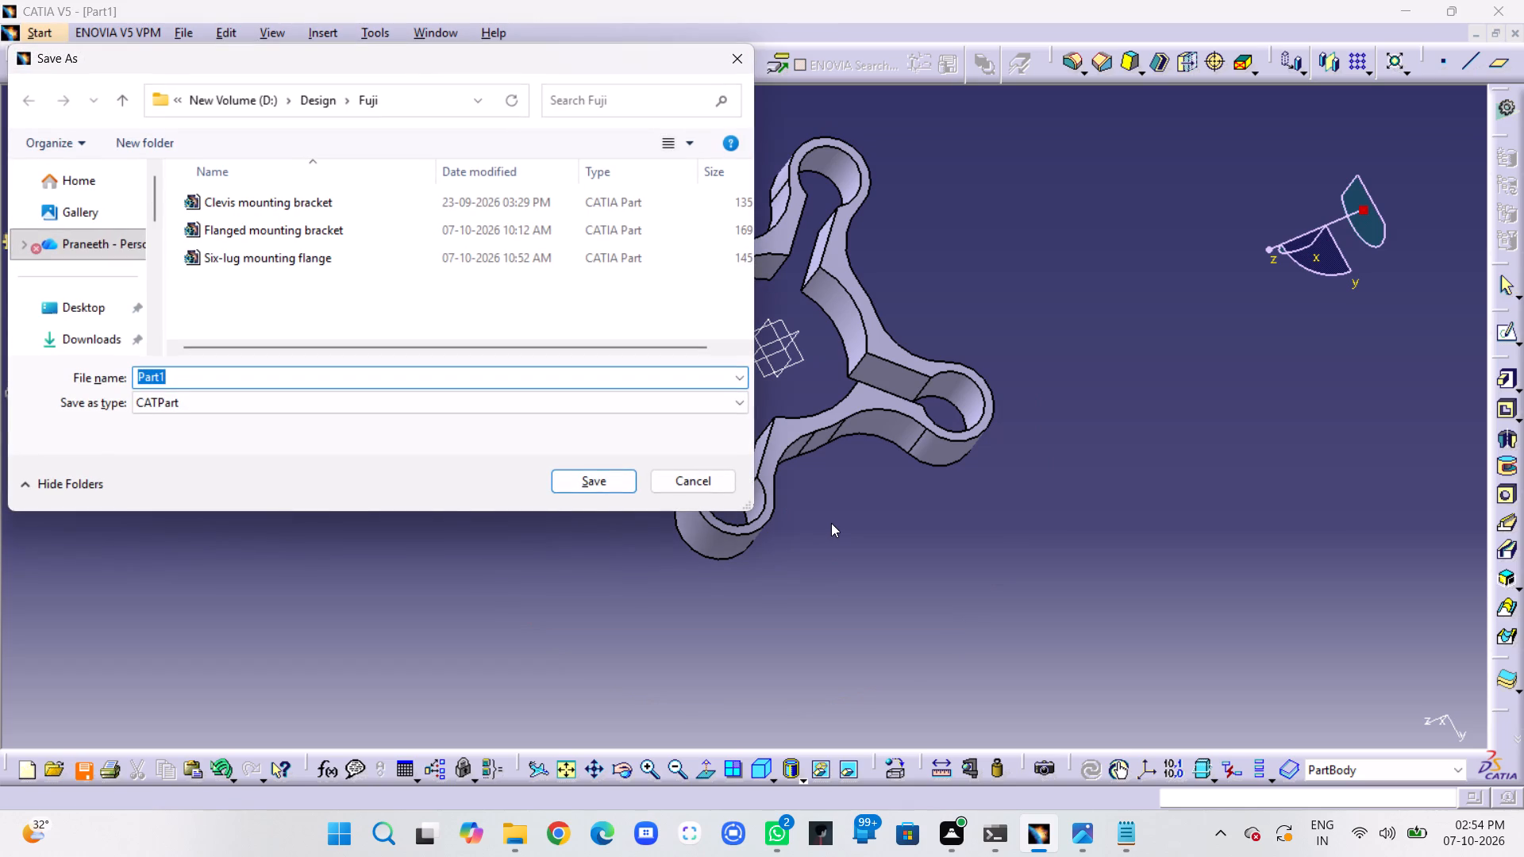
pyautogui.click(301, 375)
pyautogui.hotkey('shift', 'f')
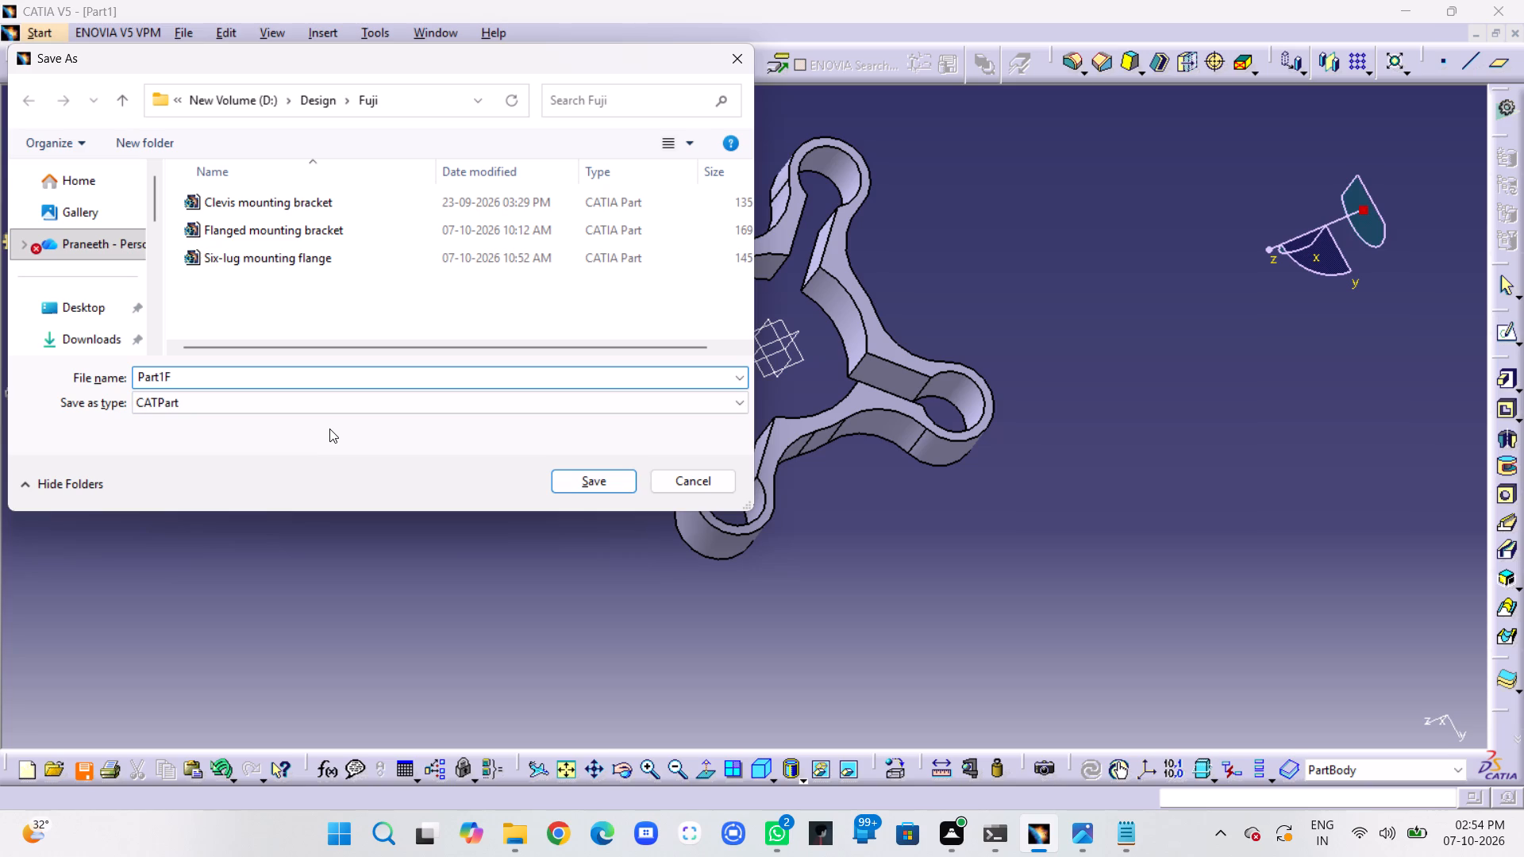
pyautogui.press('BackSpace')
pyautogui.press('BackSpace')
pyautogui.press('BackSpace')
pyautogui.press('BackSpace')
pyautogui.press('BackSpace')
pyautogui.press('BackSpace')
pyautogui.press('BackSpace')
pyautogui.press('BackSpace')
pyautogui.press('BackSpace')
pyautogui.press('BackSpace')
pyautogui.press('BackSpace')
pyautogui.press('BackSpace')
pyautogui.press('BackSpace')
pyautogui.press('BackSpace')
pyautogui.press('BackSpace')
pyautogui.write('Four')
pyautogui.write('-lu')
pyautogui.write('g')
pyautogui.press('space')
pyautogui.write('mounting')
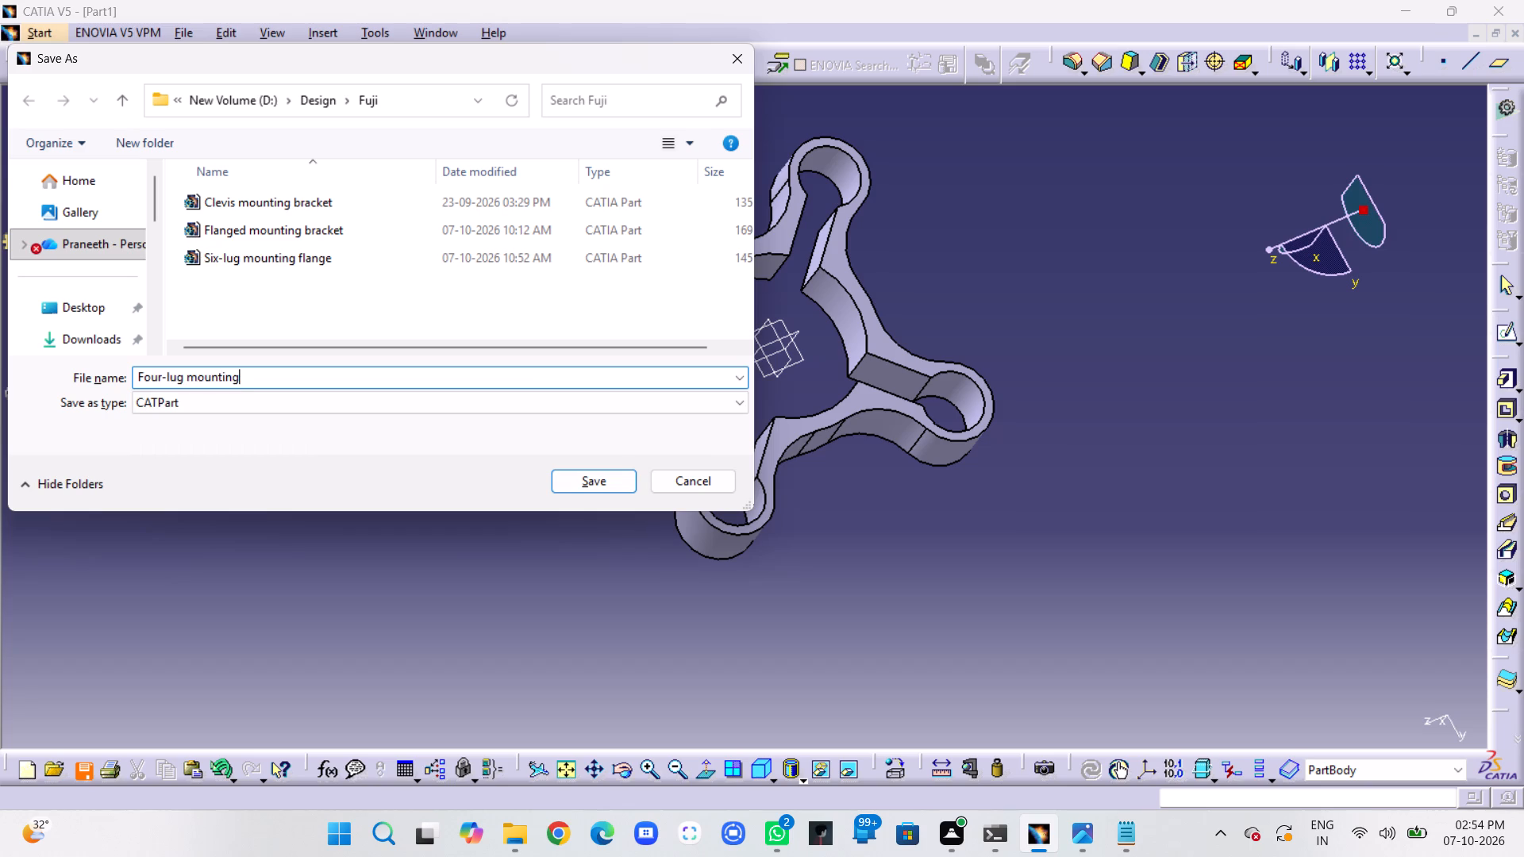
pyautogui.press('space')
pyautogui.write('flang')
pyautogui.press('e')
pyautogui.click(625, 480)
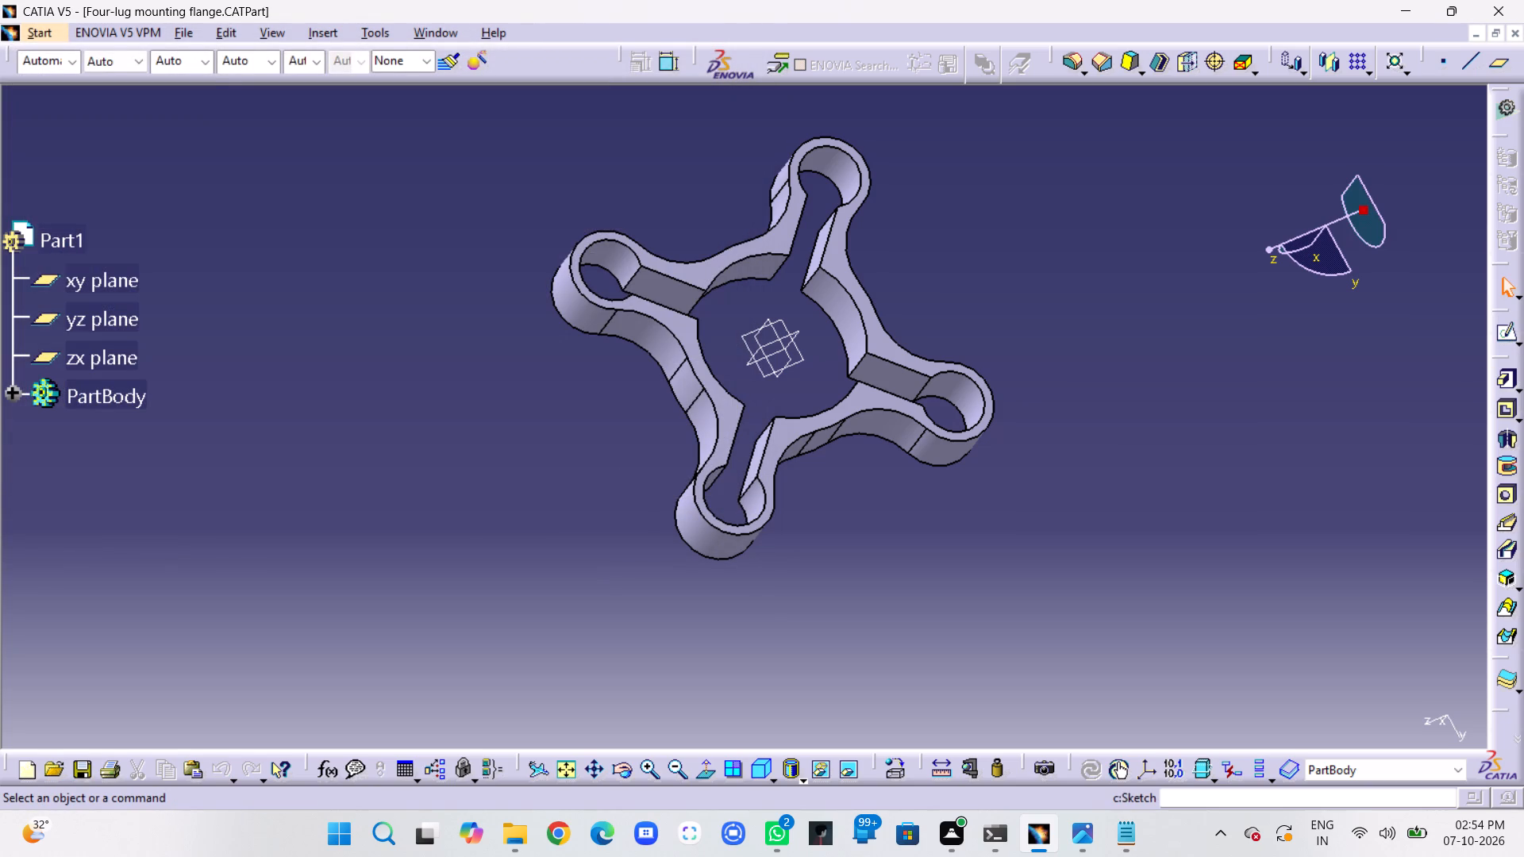
# Save a copy of the part in igs format in the Fuji folder, keeping the name "Four-lug mounting flange".
pyautogui.click(178, 33)
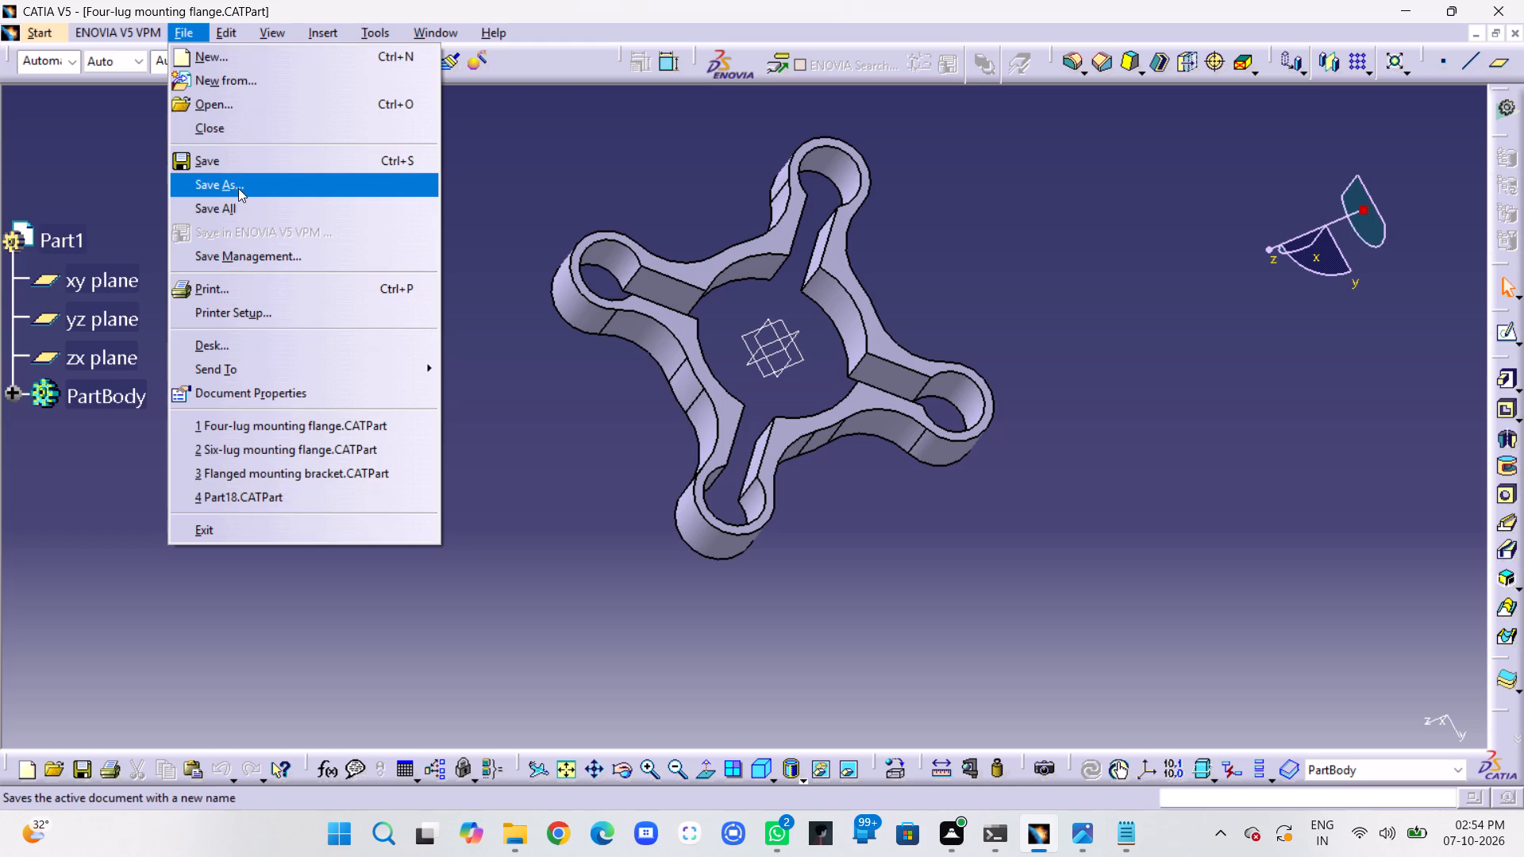
pyautogui.click(238, 187)
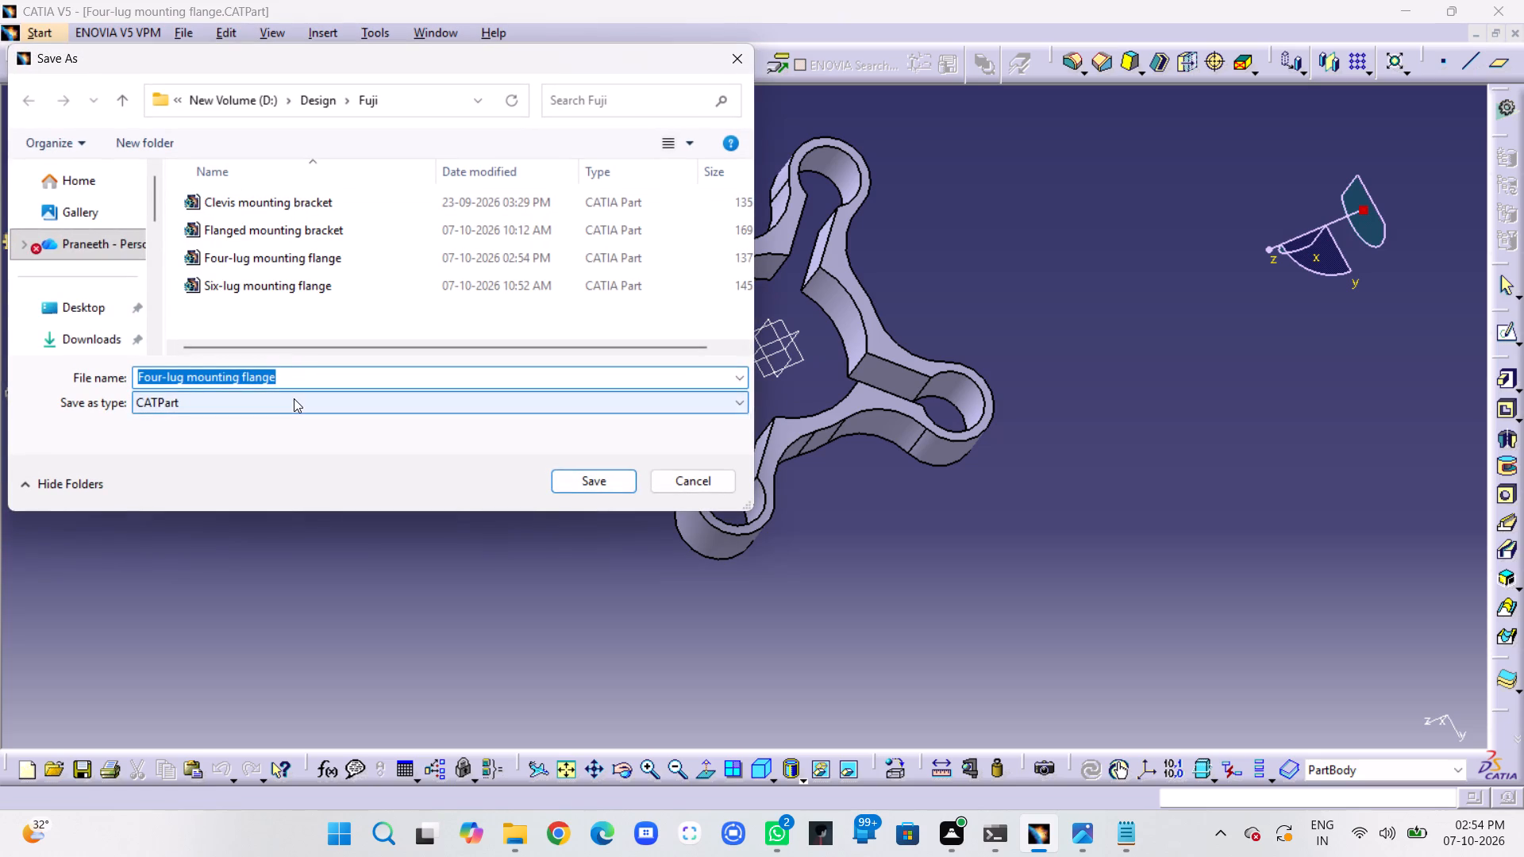
pyautogui.click(294, 398)
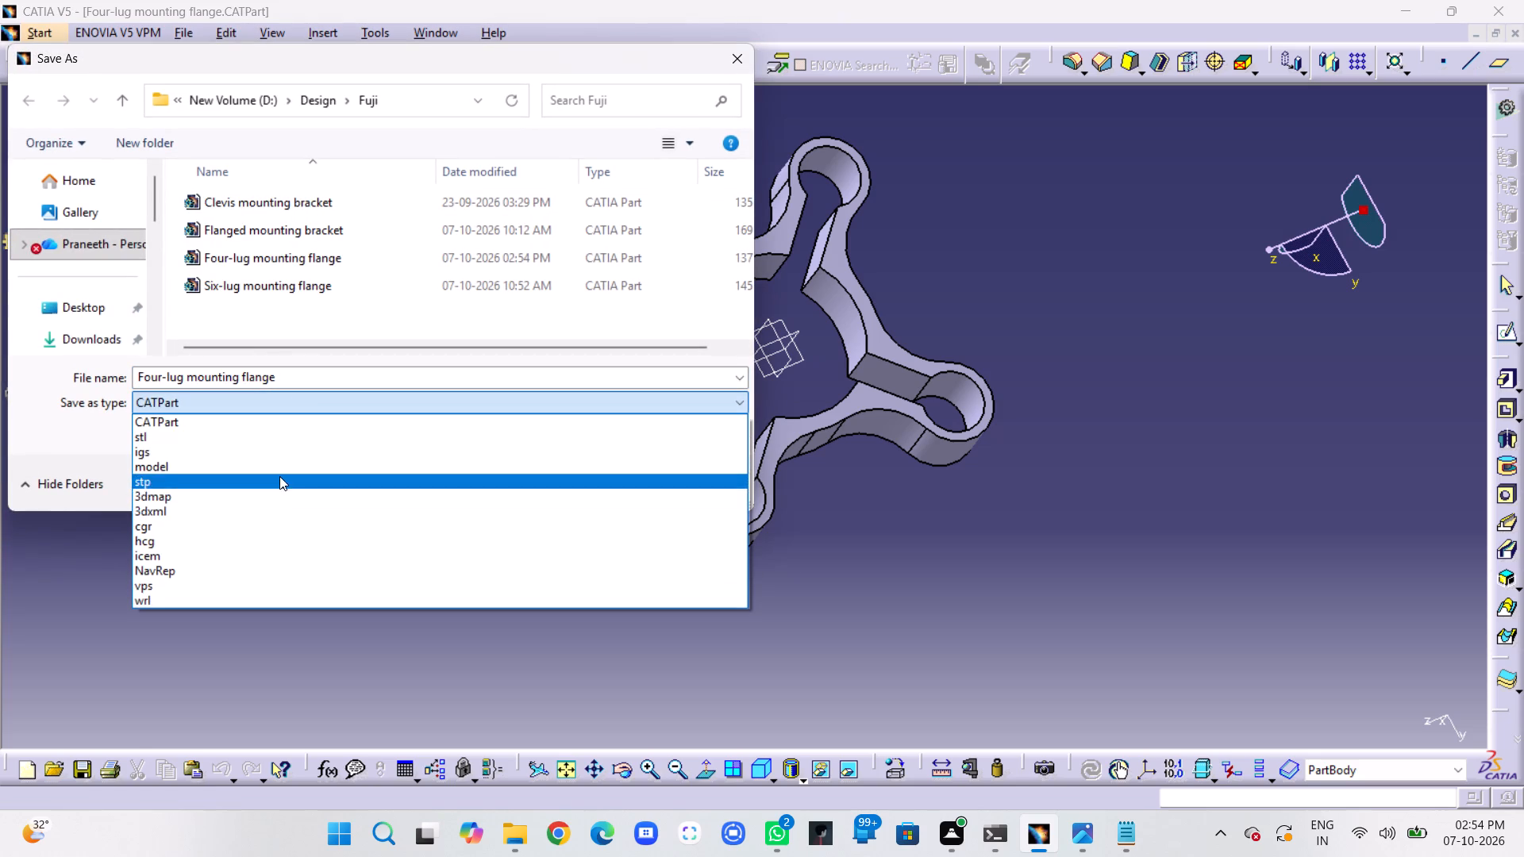
pyautogui.click(282, 455)
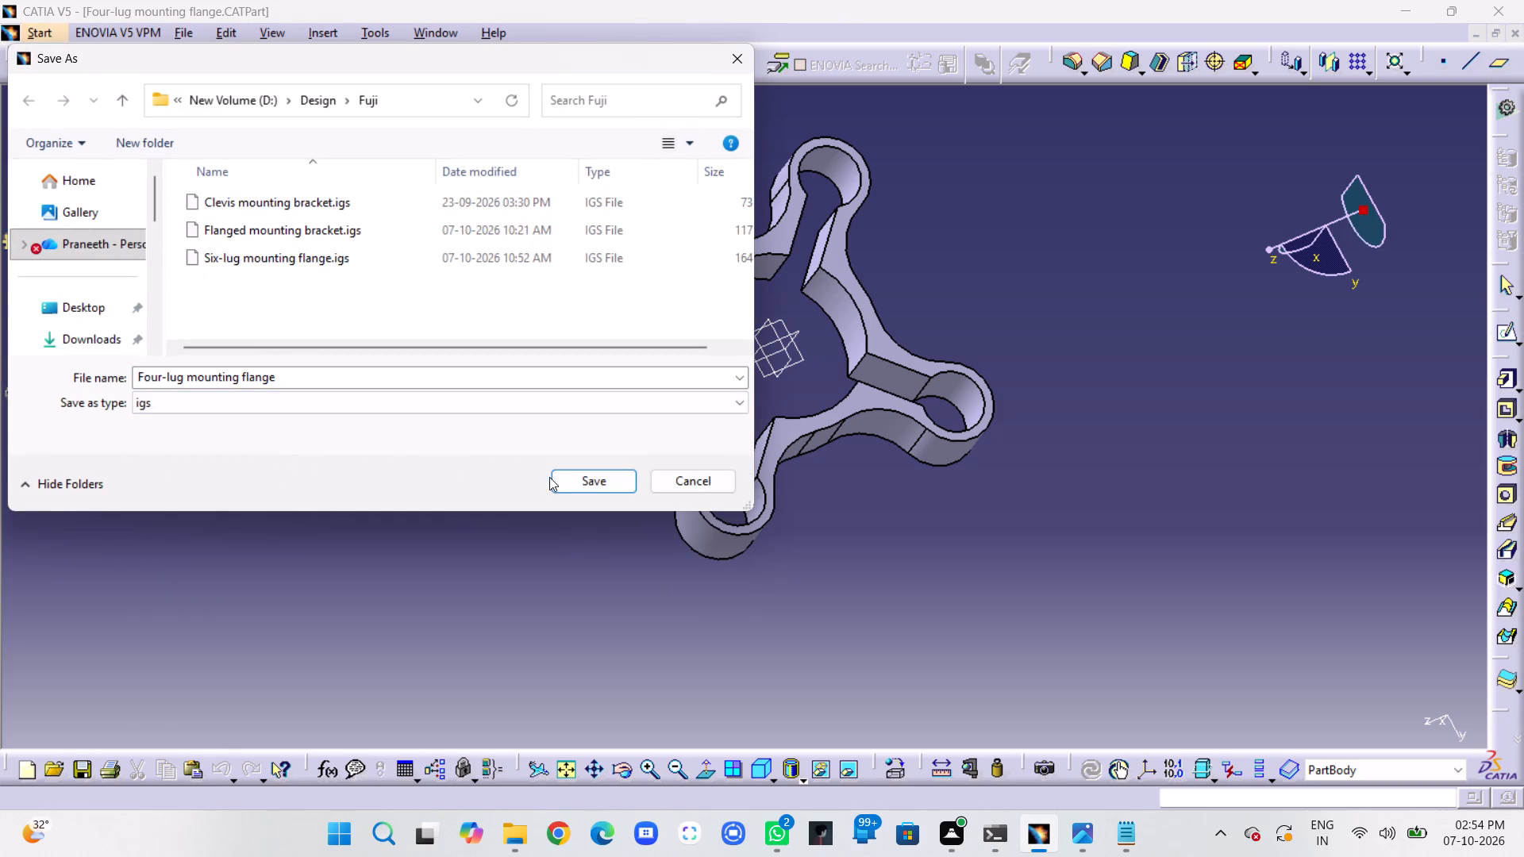
pyautogui.click(562, 485)
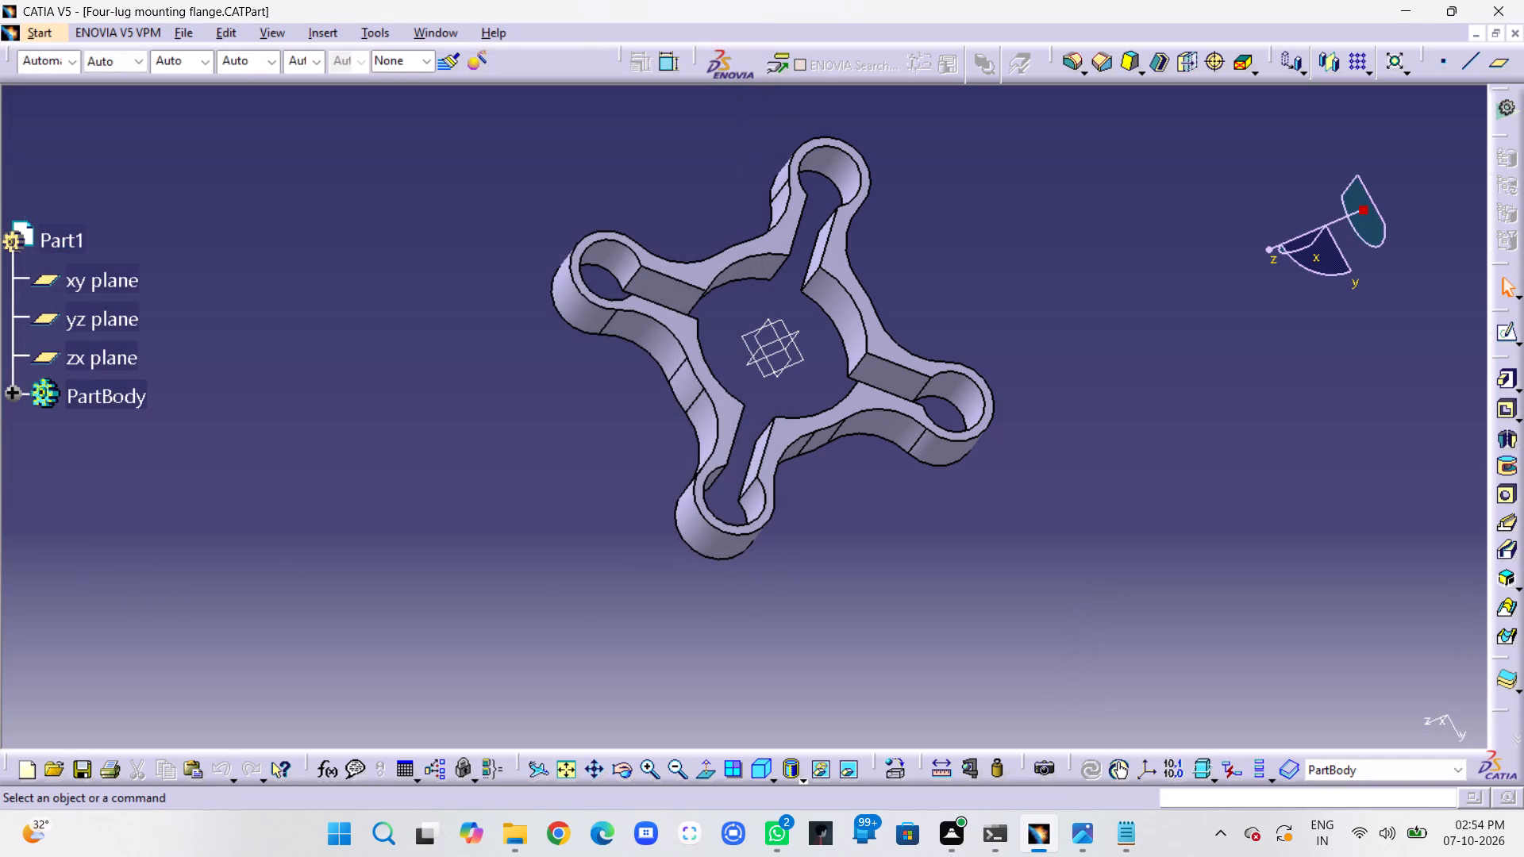